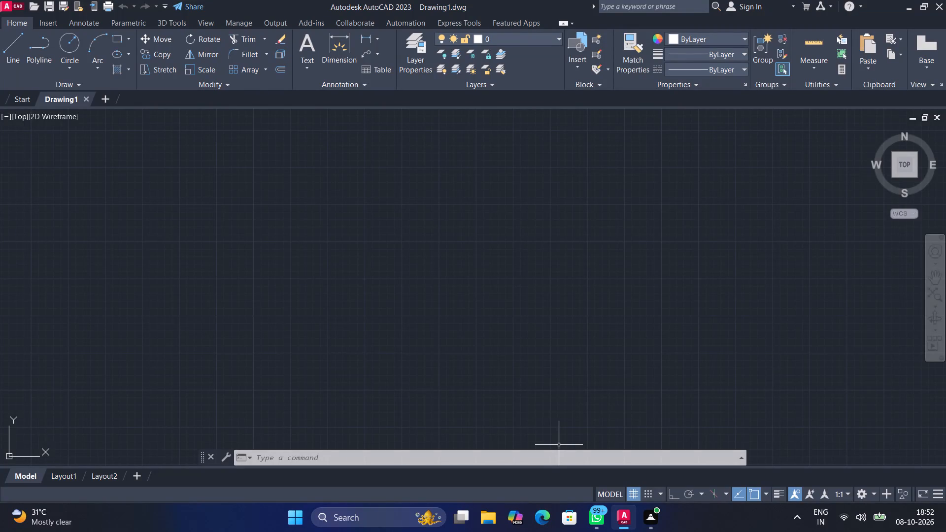
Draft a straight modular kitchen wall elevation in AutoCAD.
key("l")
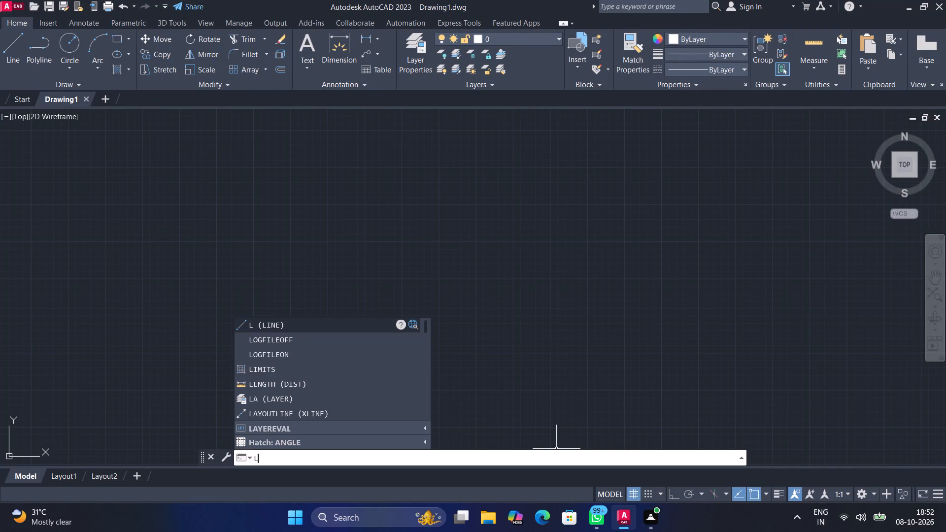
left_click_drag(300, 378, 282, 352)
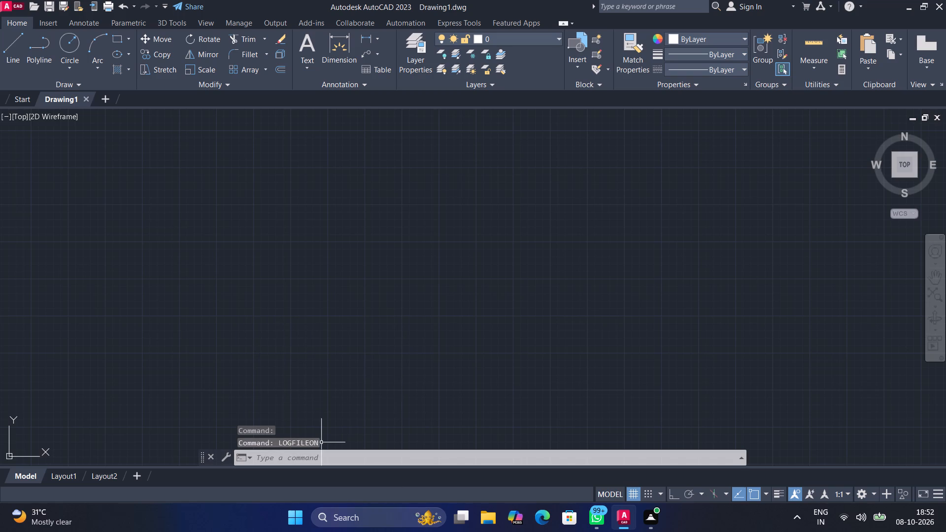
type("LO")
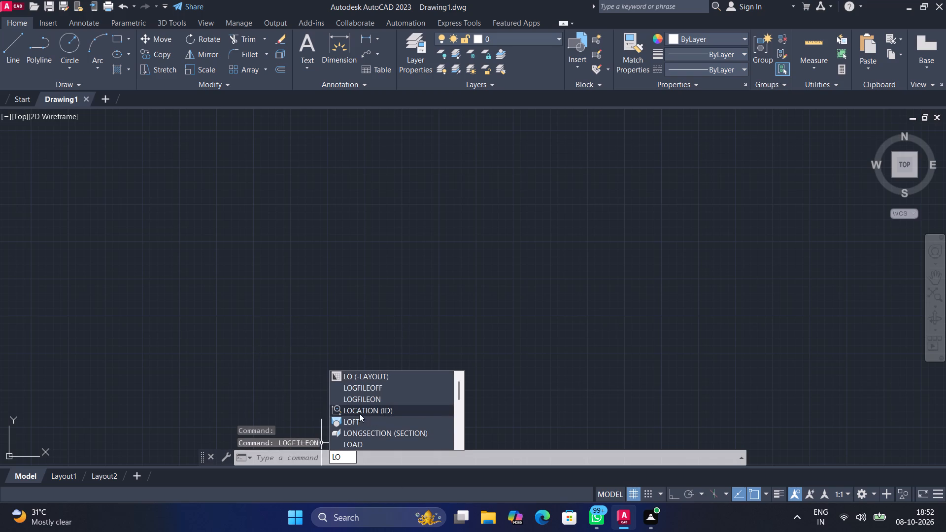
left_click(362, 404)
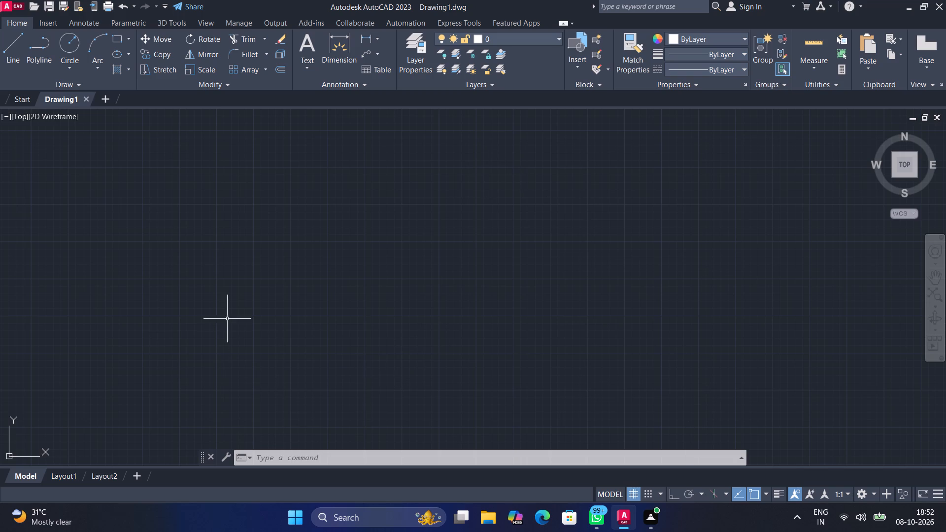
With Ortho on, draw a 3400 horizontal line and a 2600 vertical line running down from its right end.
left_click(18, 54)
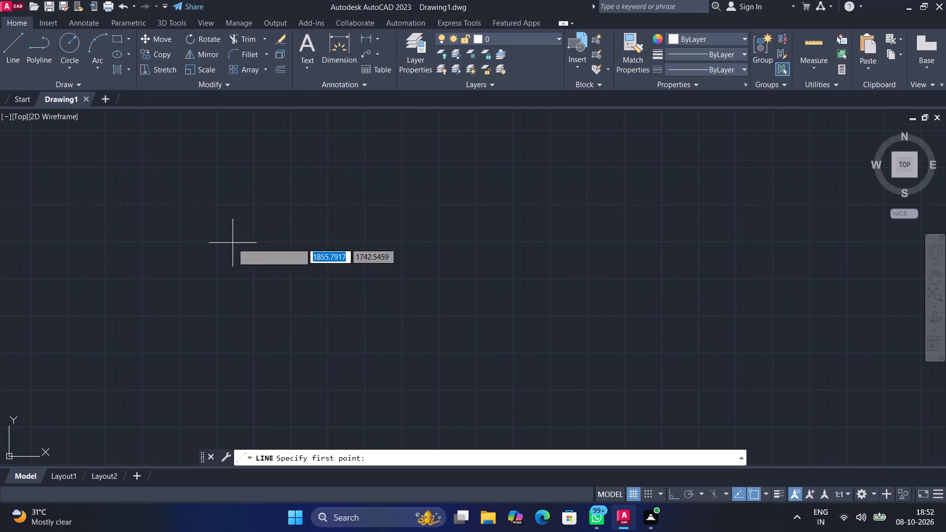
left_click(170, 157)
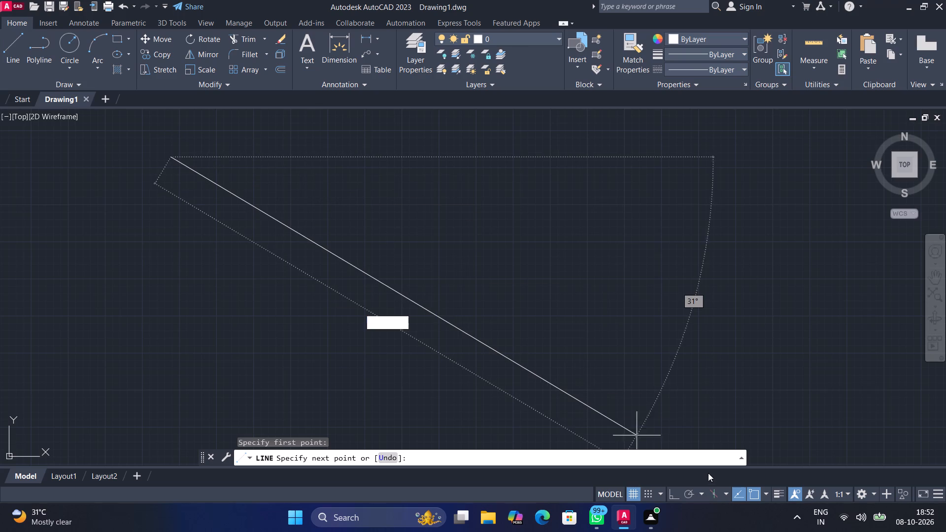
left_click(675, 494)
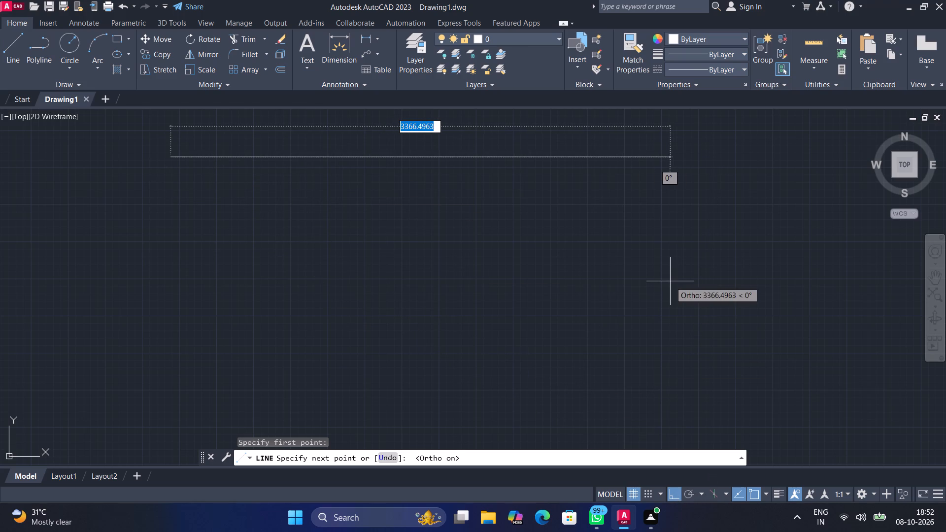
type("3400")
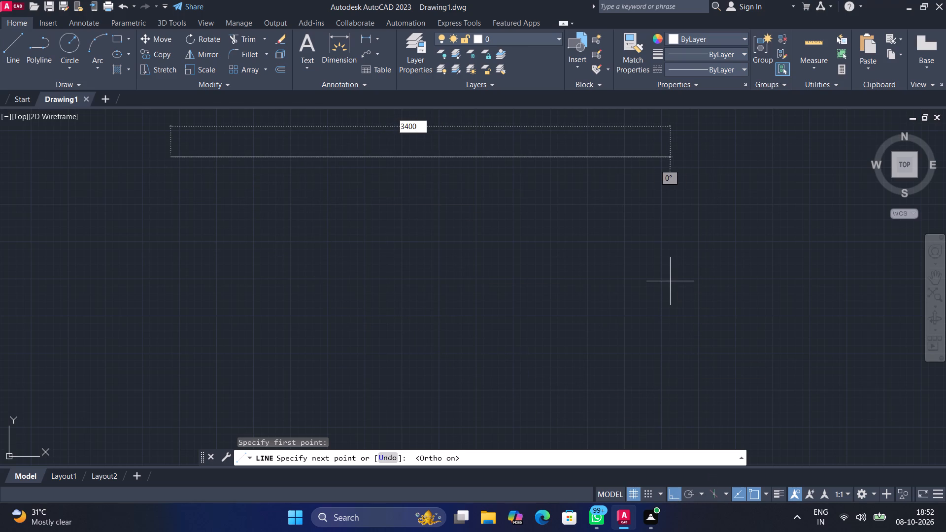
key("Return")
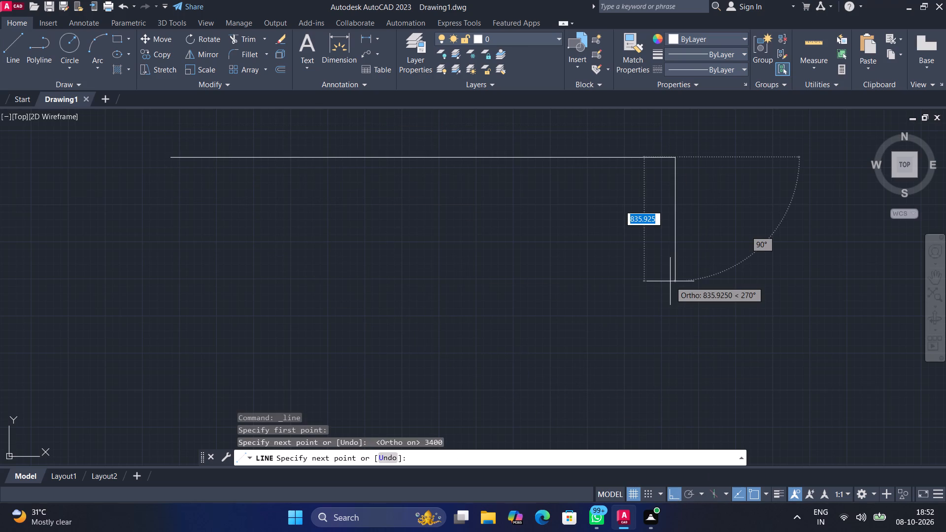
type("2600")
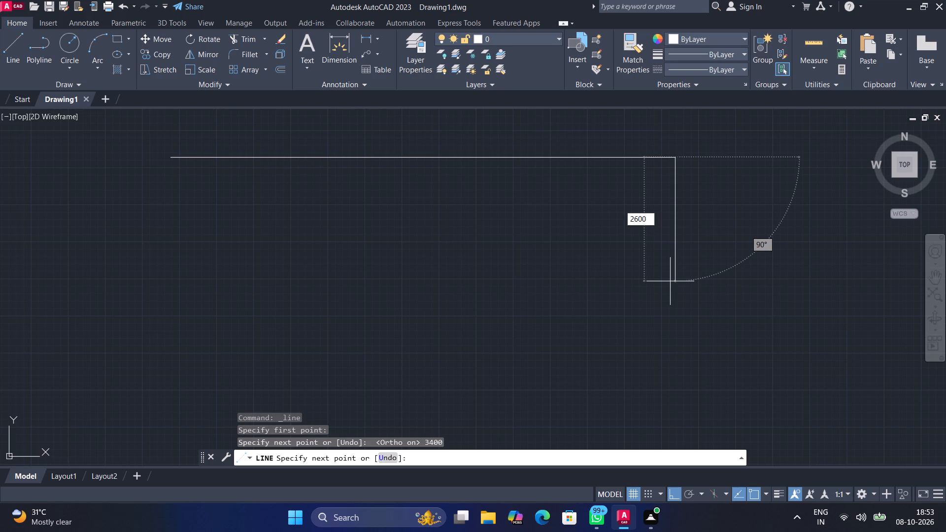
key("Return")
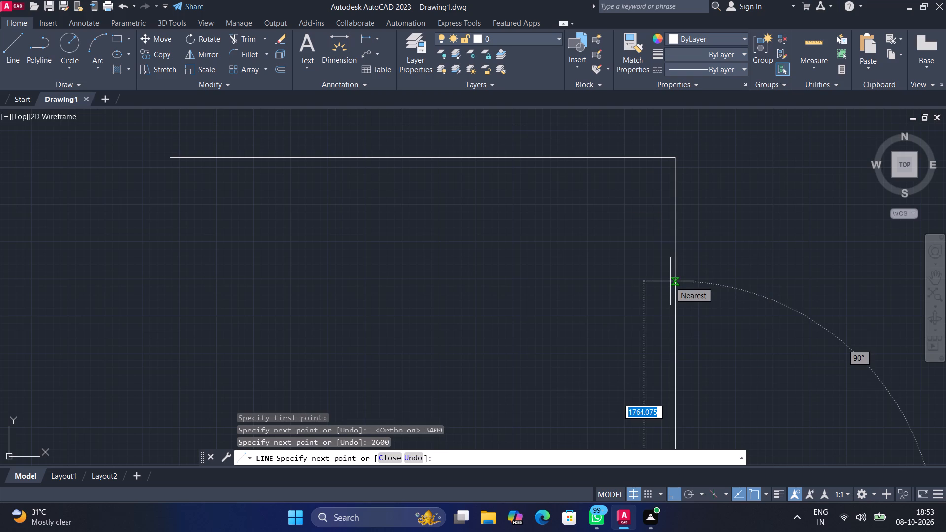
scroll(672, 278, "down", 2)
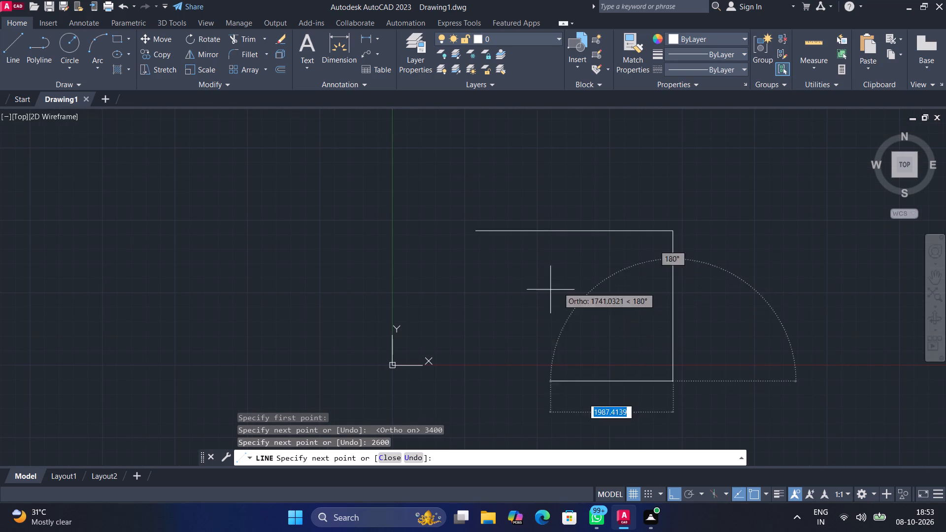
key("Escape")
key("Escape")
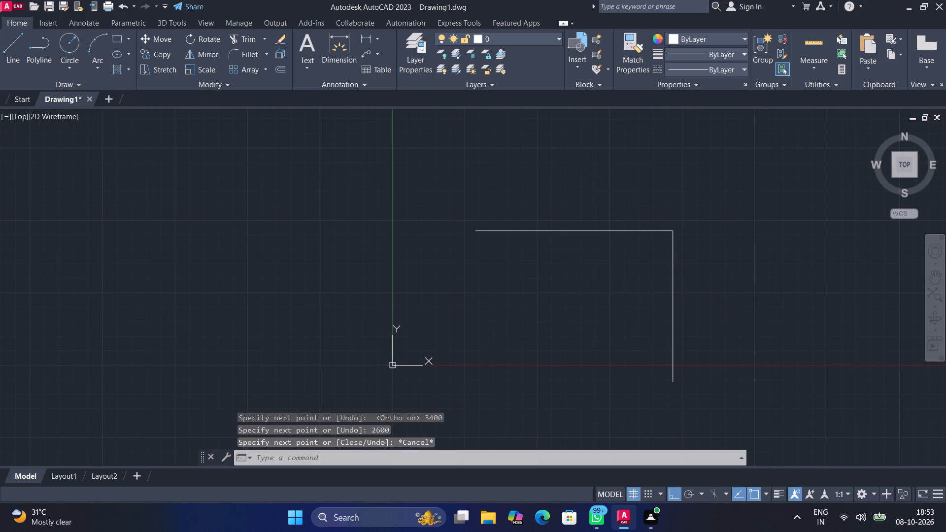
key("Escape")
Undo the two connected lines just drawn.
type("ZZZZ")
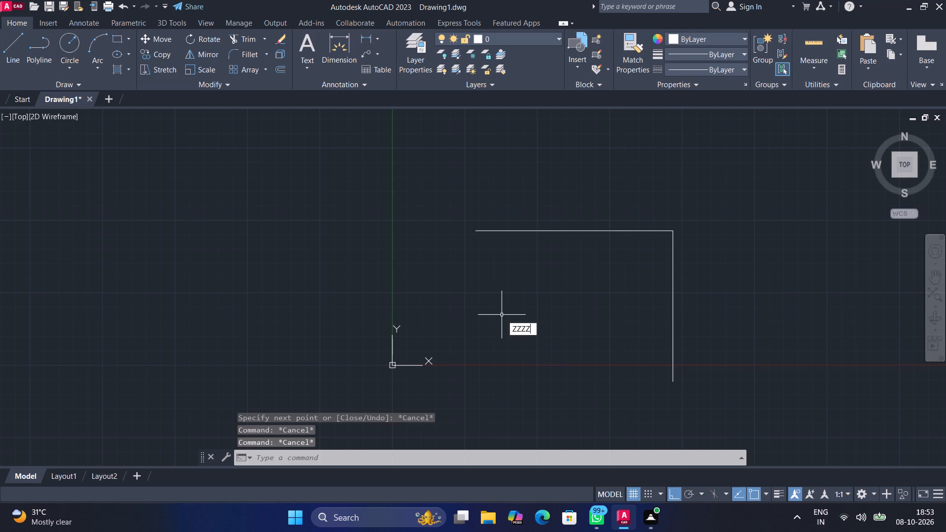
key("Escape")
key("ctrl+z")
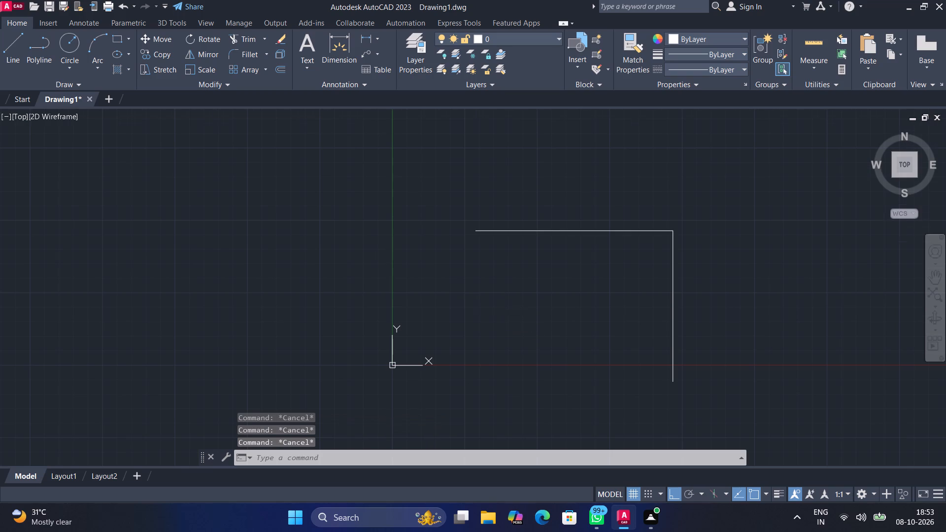
With Ortho on, draw a rectangle's top edge 3400 long to the right and its right edge 2600 long downward.
scroll(502, 312, "down", 1)
scroll(502, 312, "up", 2)
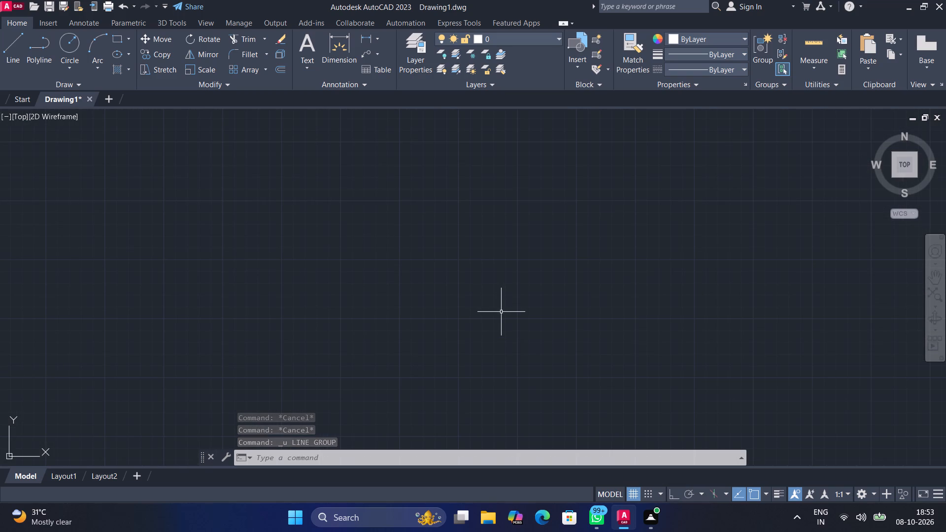
left_click(15, 57)
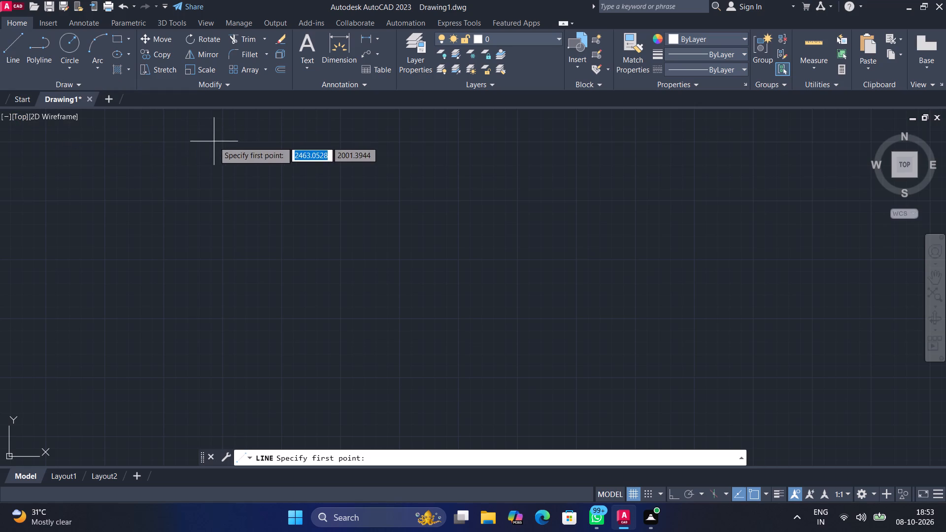
left_click(214, 140)
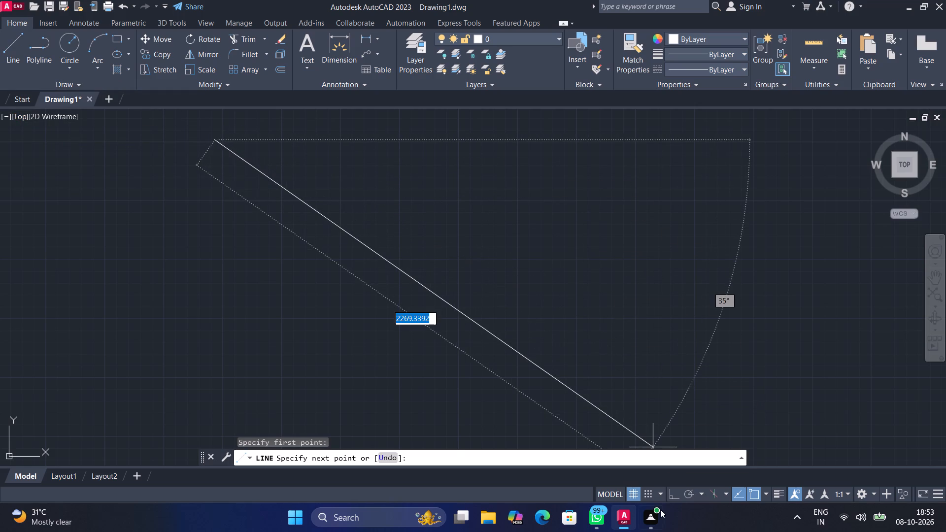
left_click(668, 496)
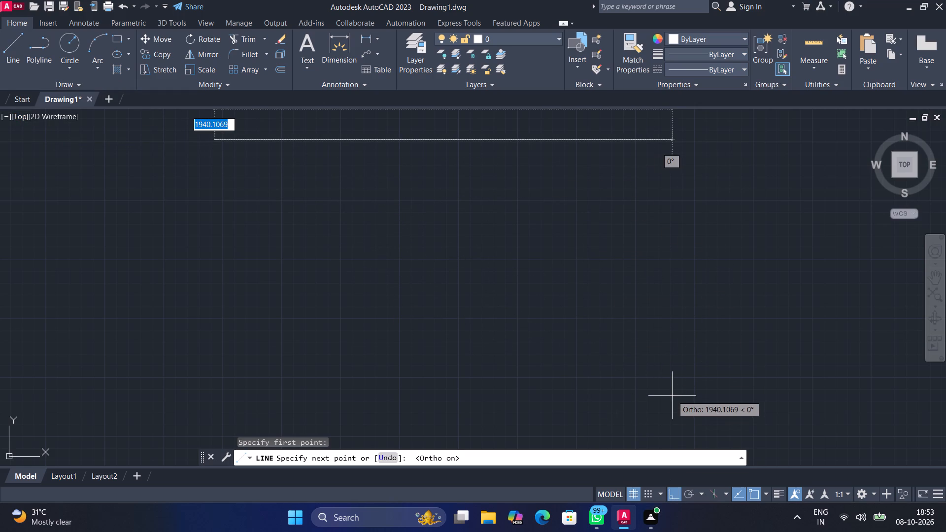
type("3400")
key("Return")
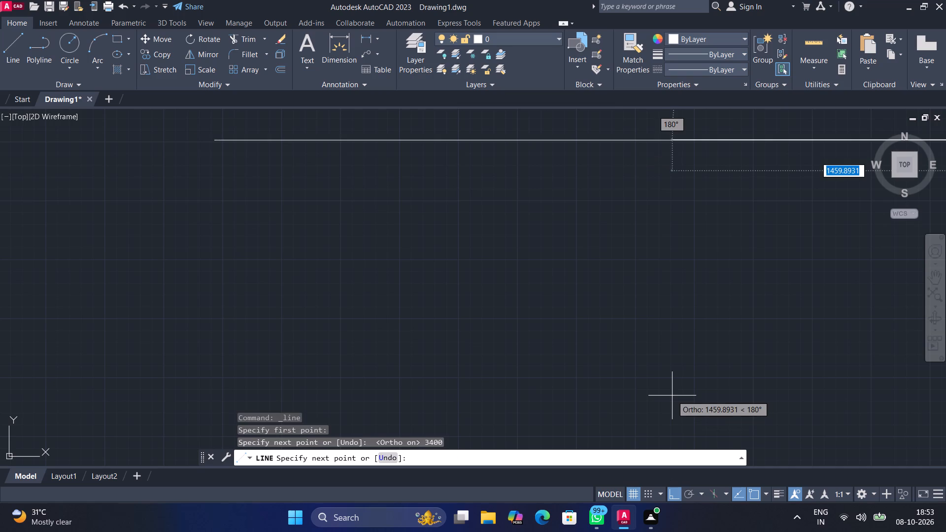
middle_click_drag(837, 264, 837, 265)
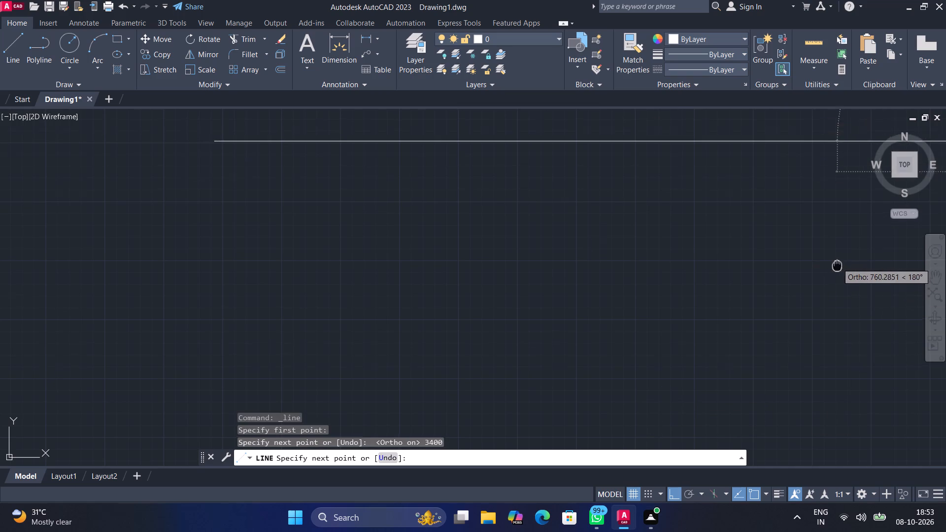
middle_click_drag(837, 265, 733, 303)
scroll(662, 298, "down", 1)
middle_click_drag(662, 298, 557, 234)
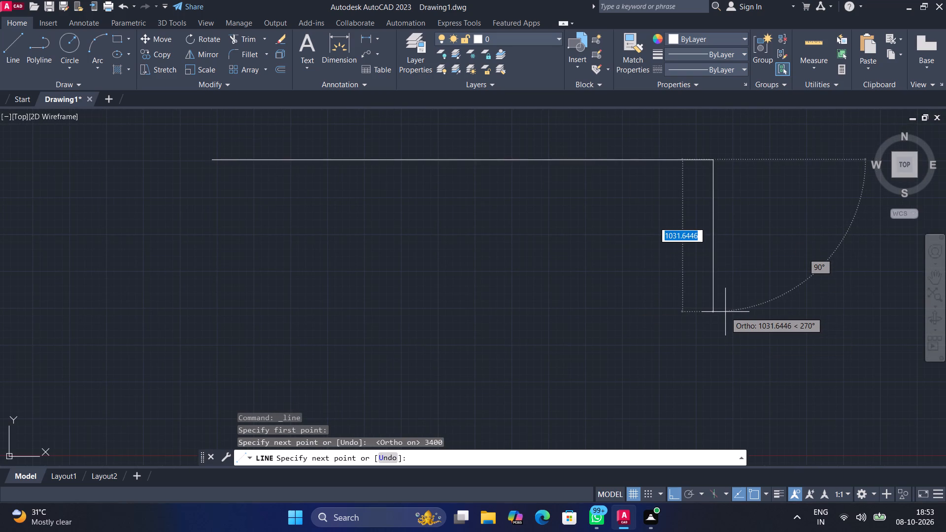
type("2600")
key("Return")
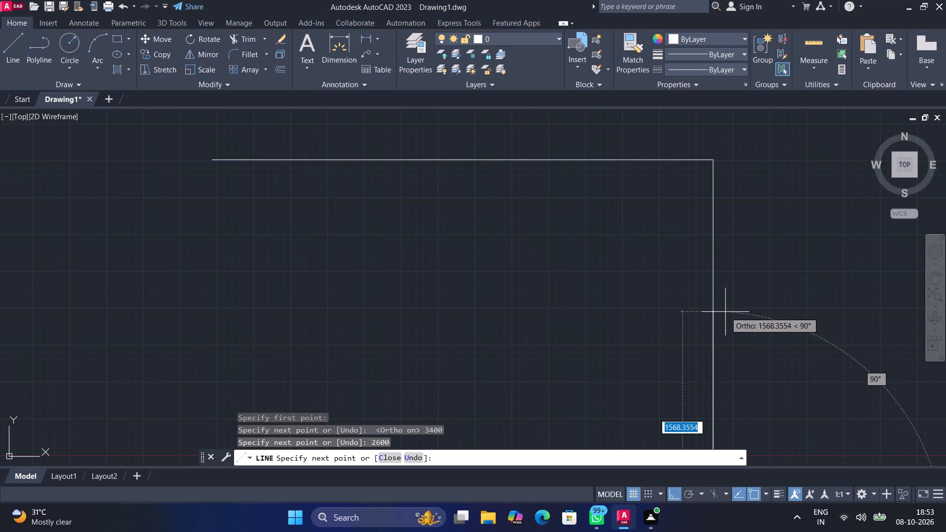
Continue with a 3400 bottom edge running left and close the outline back to its starting point.
scroll(469, 313, "down", 2)
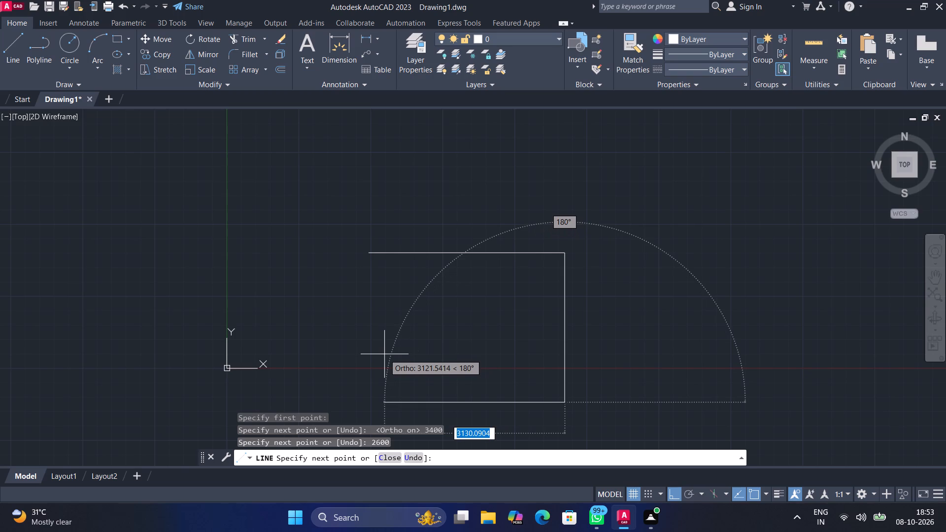
type("34")
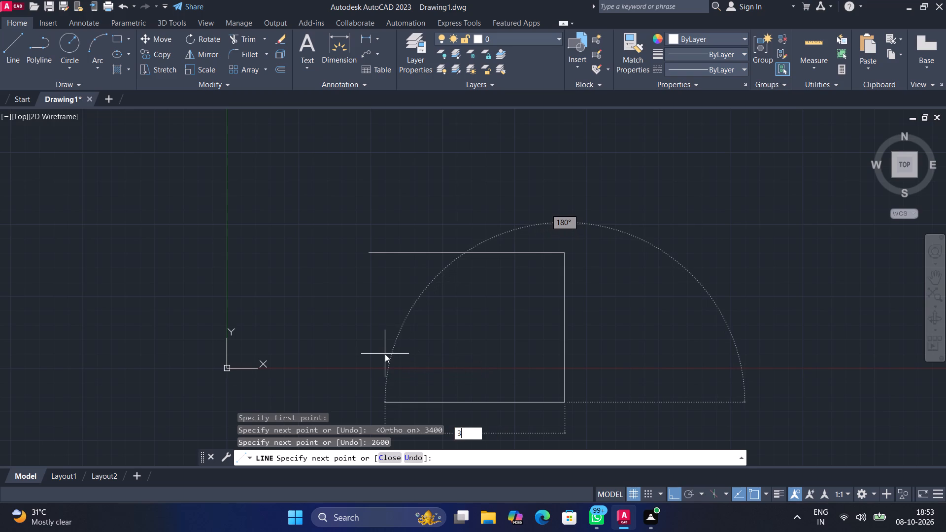
type("00")
key("Return")
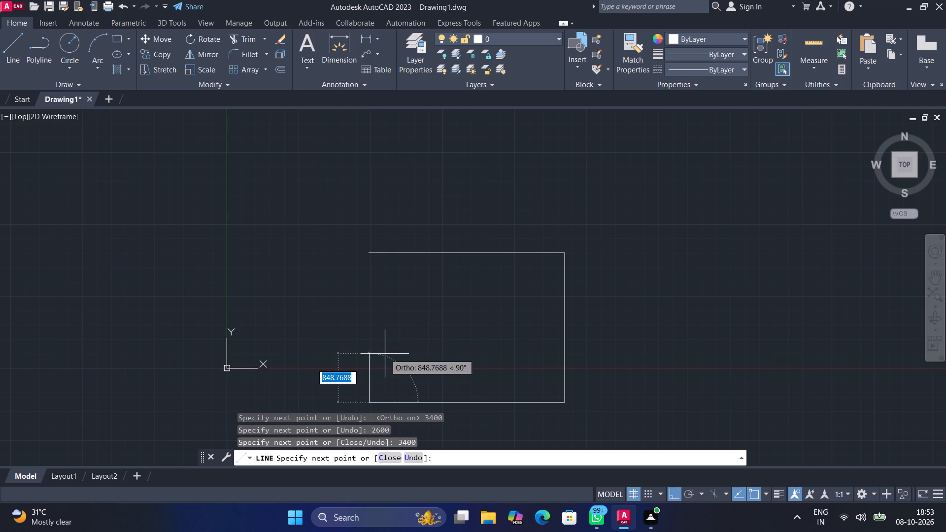
key("c")
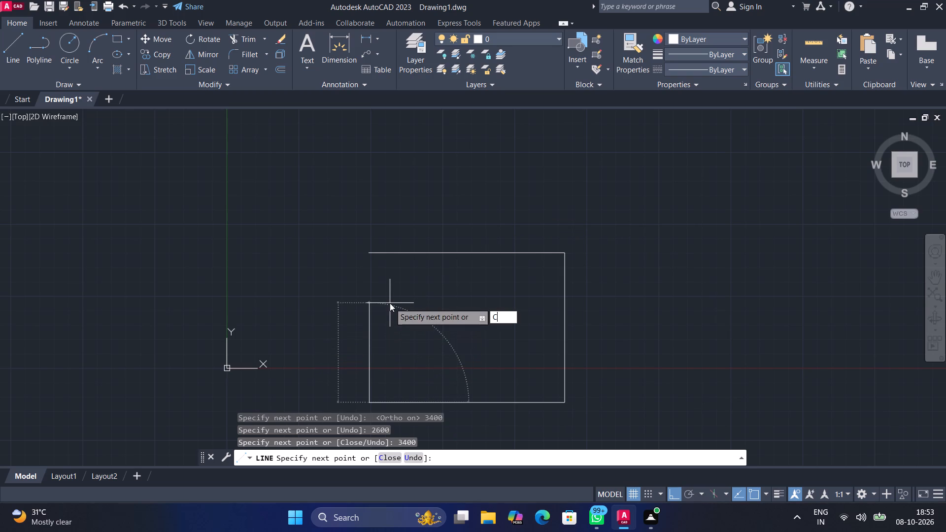
key("Return")
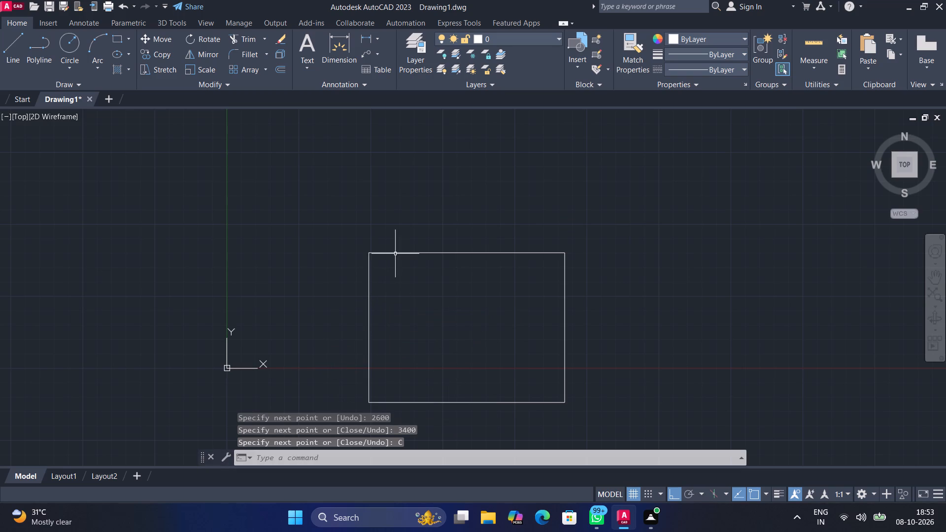
Move all four lines of the rectangle straight up by about 1950 units.
left_click(153, 43)
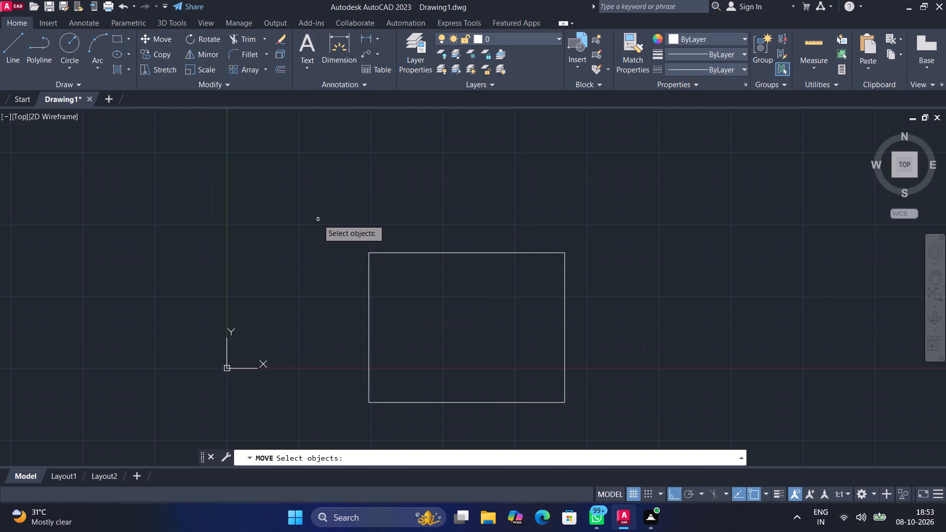
double_click(318, 219)
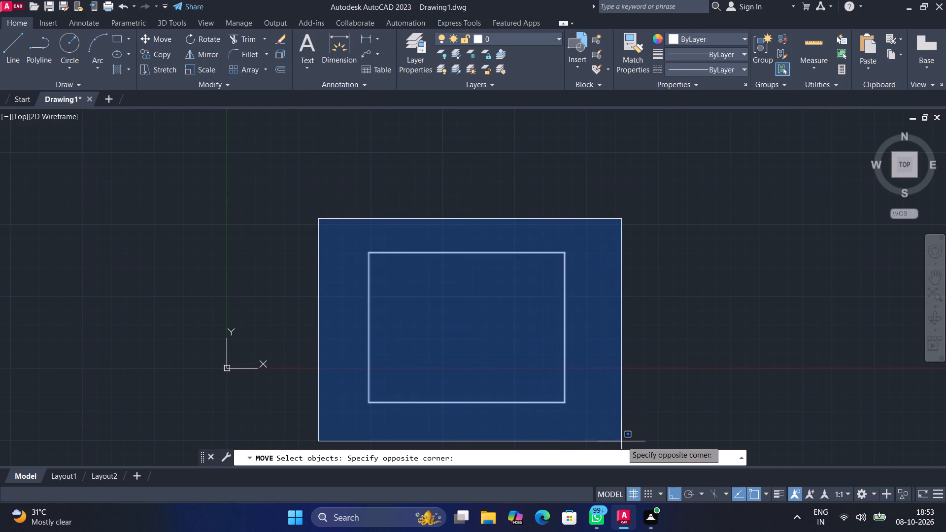
left_click(622, 441)
key("Return")
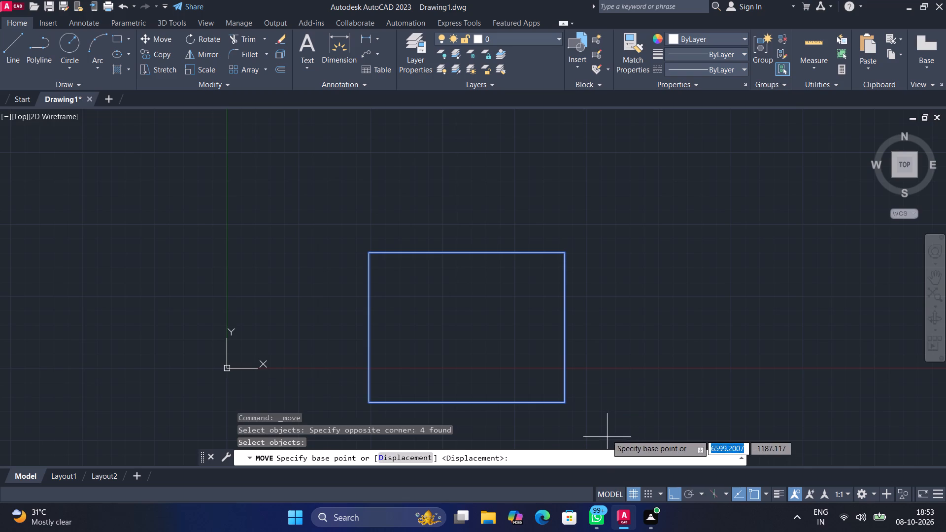
left_click_drag(489, 343, 493, 264)
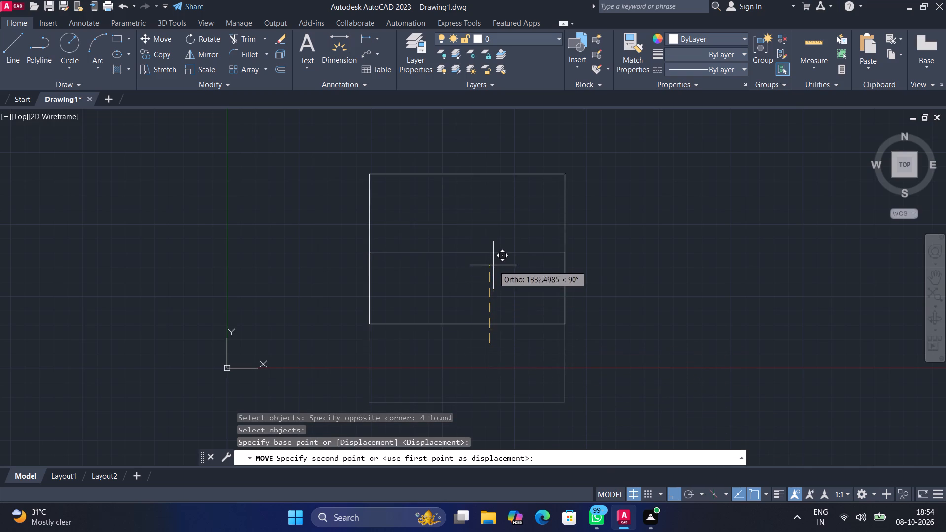
left_click_drag(493, 264, 500, 233)
middle_click_drag(500, 233, 501, 233)
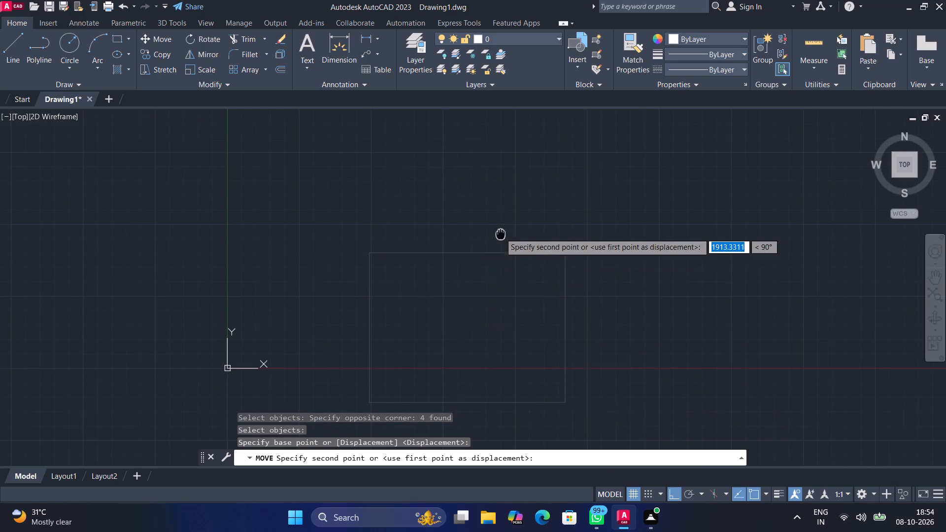
middle_click_drag(501, 233, 501, 288)
scroll(501, 286, "up", 1)
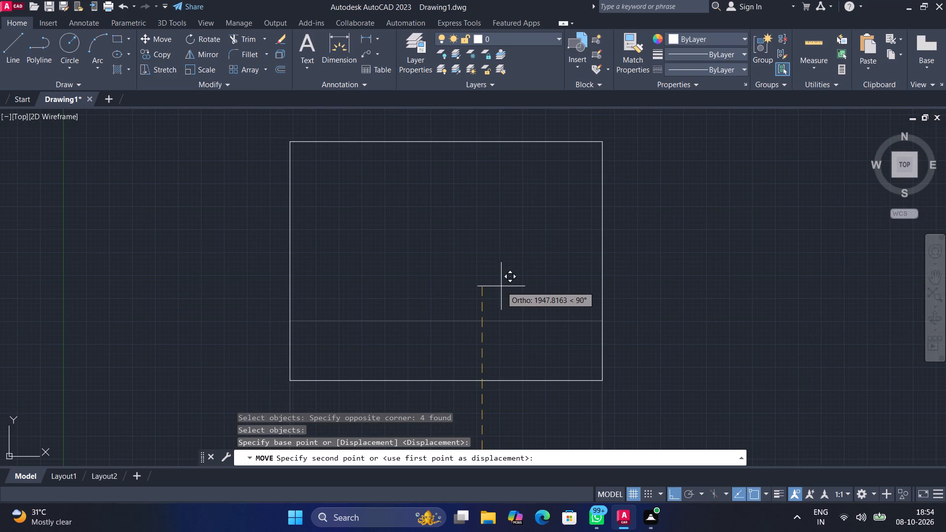
left_click(501, 285)
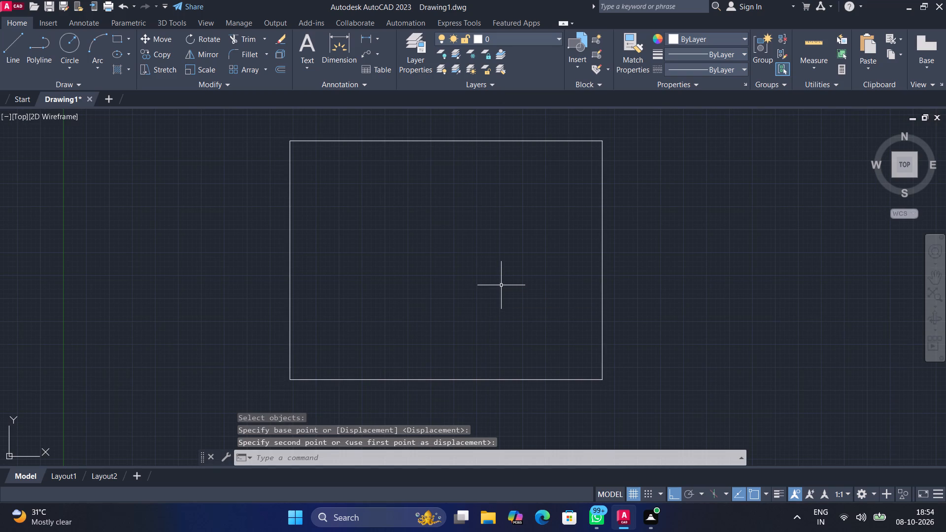
From the rectangle's lower-left corner, draw a line 900 right along the bottom edge and continue about 900 straight up.
scroll(501, 285, "up", 1)
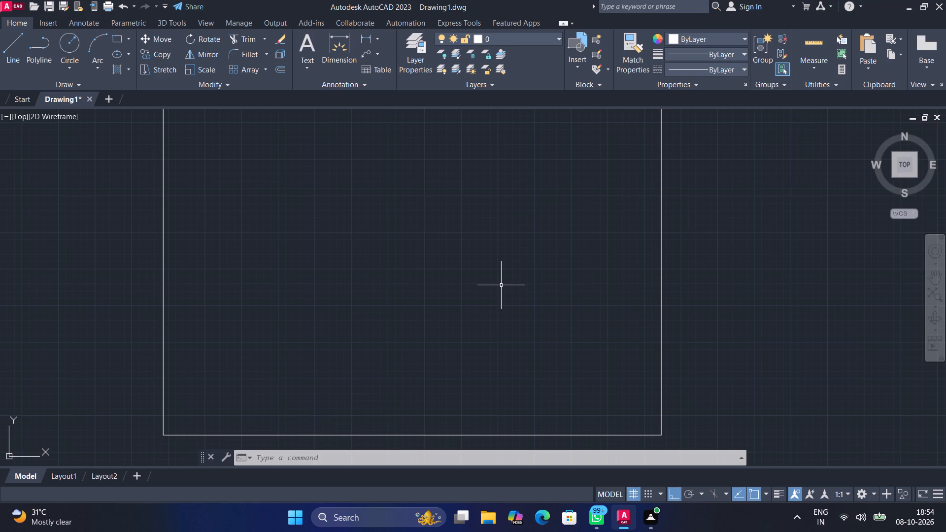
scroll(499, 285, "down", 1)
left_click(24, 62)
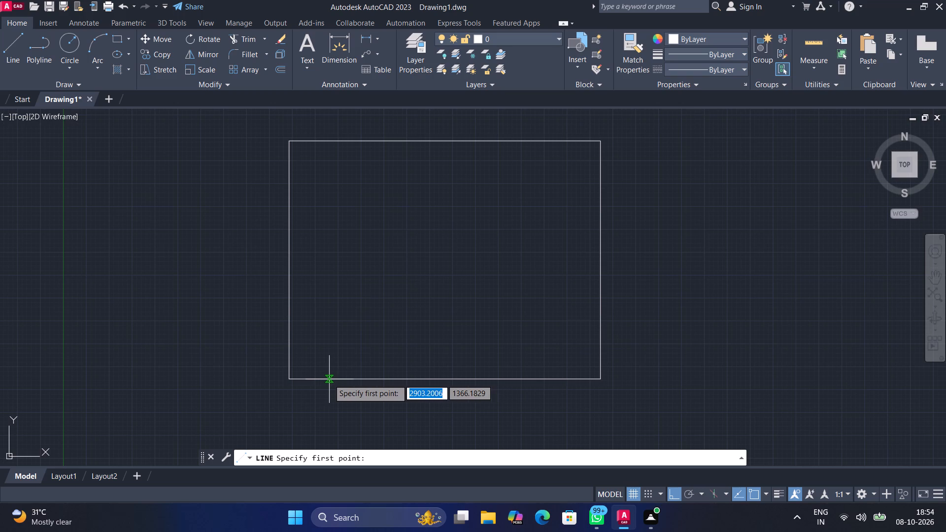
left_click(288, 378)
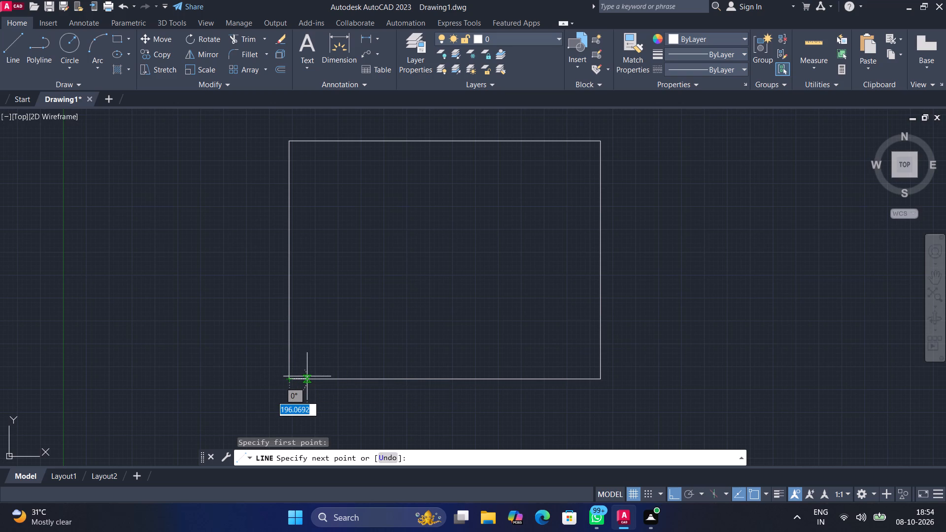
type("900")
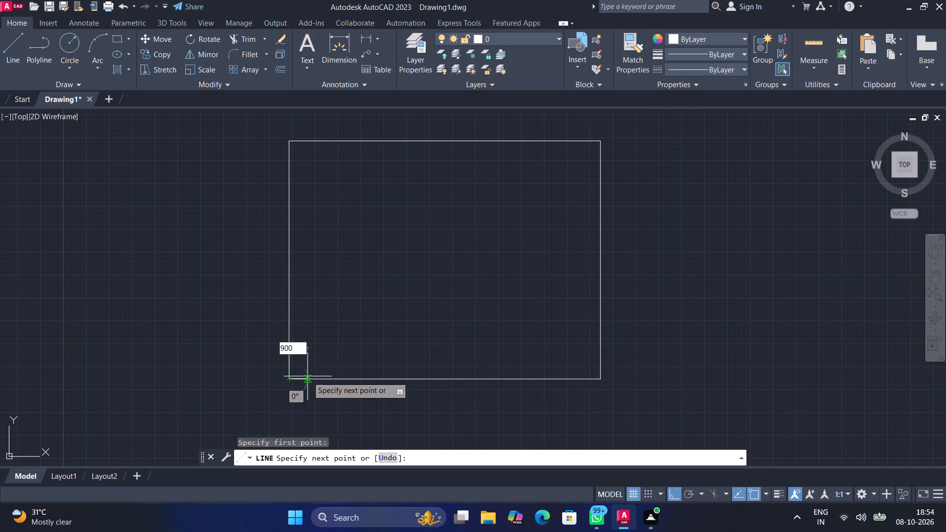
key("Return")
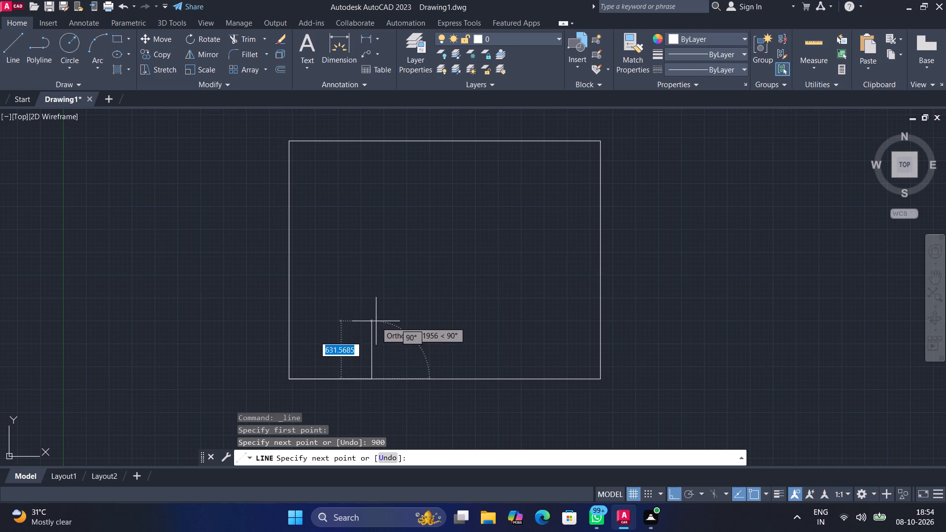
left_click(372, 297)
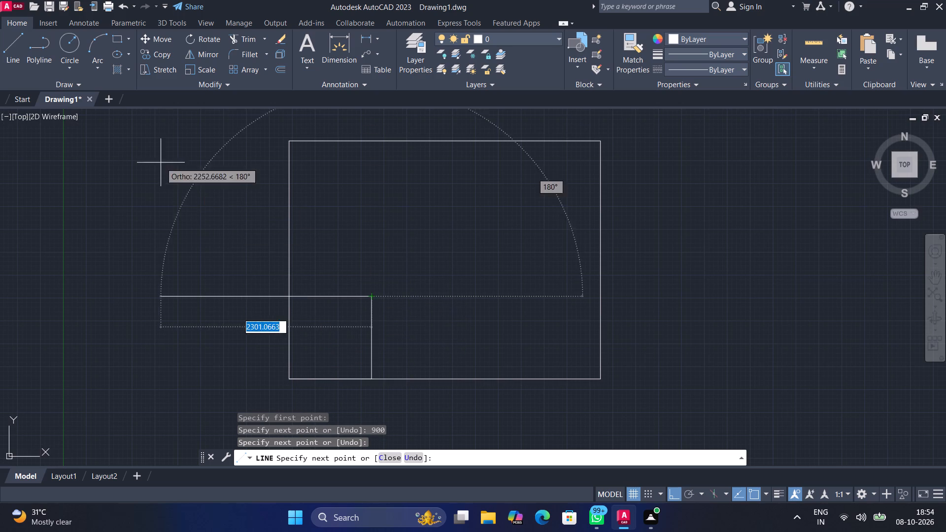
From the first divider's base, draw a line 800 right along the bottom edge and continue up about 900, level with its top.
left_click(21, 56)
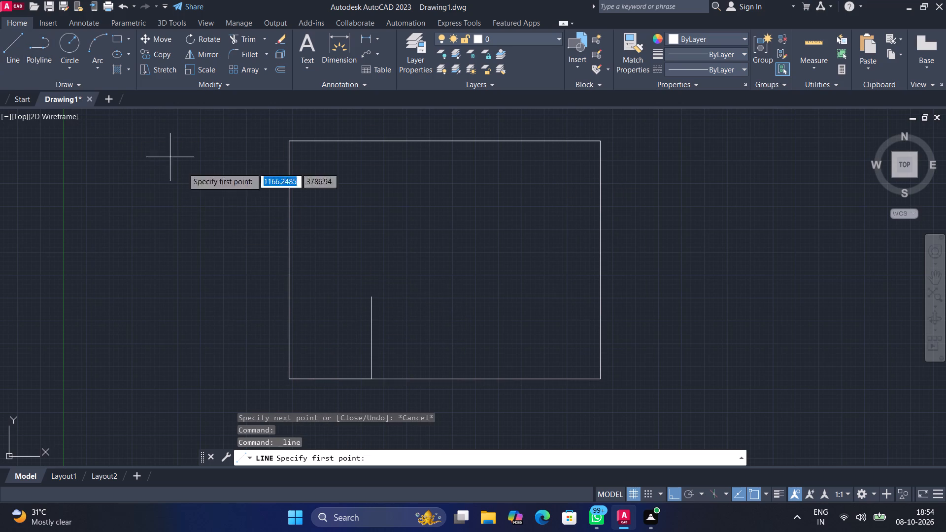
left_click(372, 380)
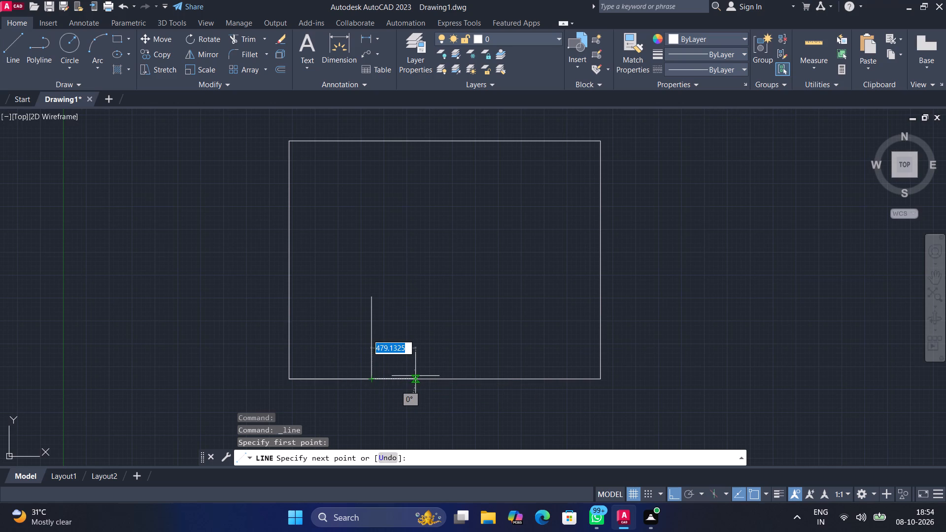
type("800")
key("Return")
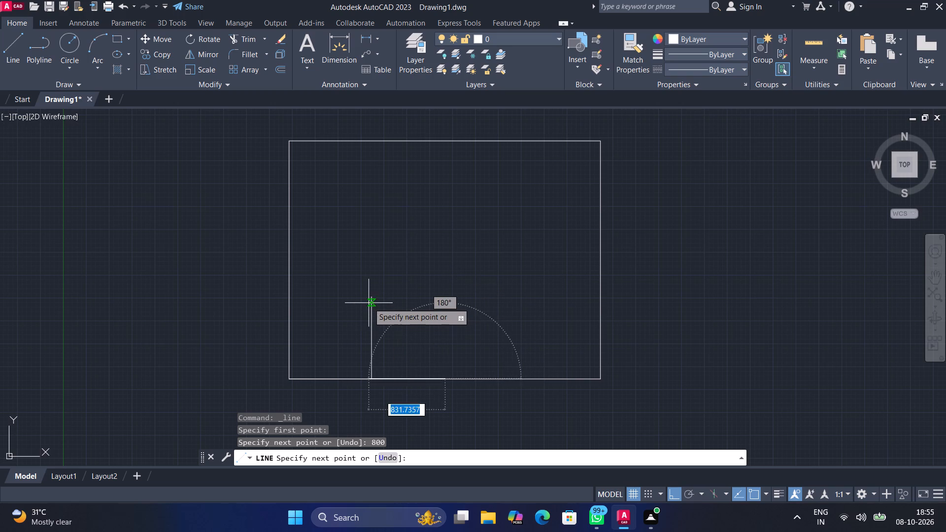
left_click(444, 298)
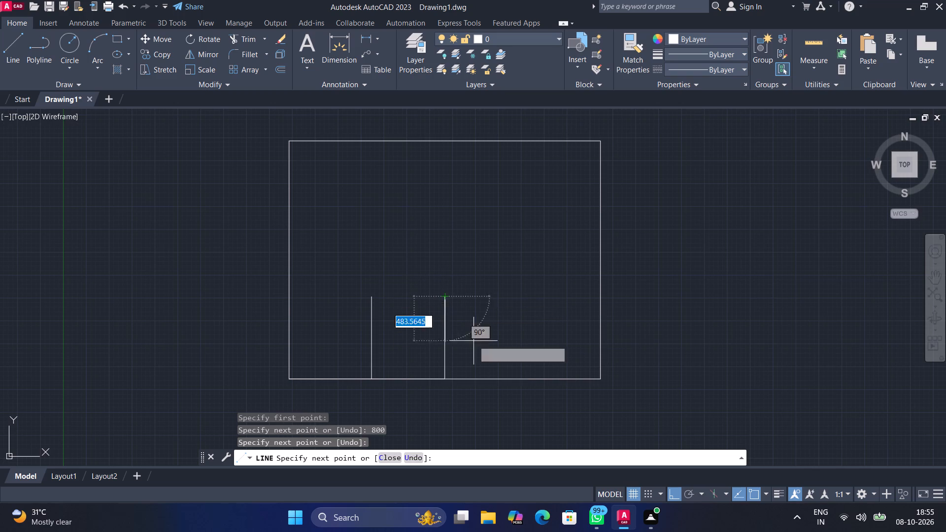
From the second divider's base, draw a line 800 right along the bottom edge and a third vertical divider about 900 high.
left_click(7, 45)
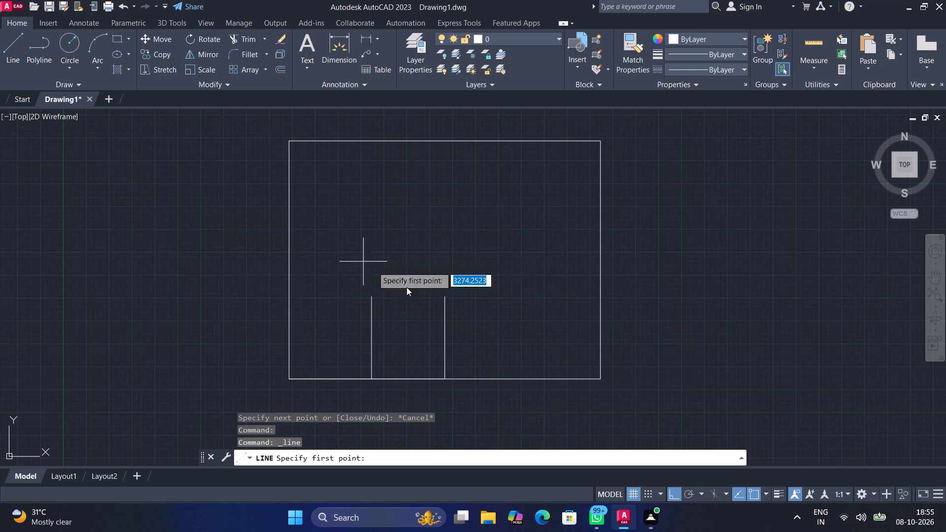
left_click(443, 379)
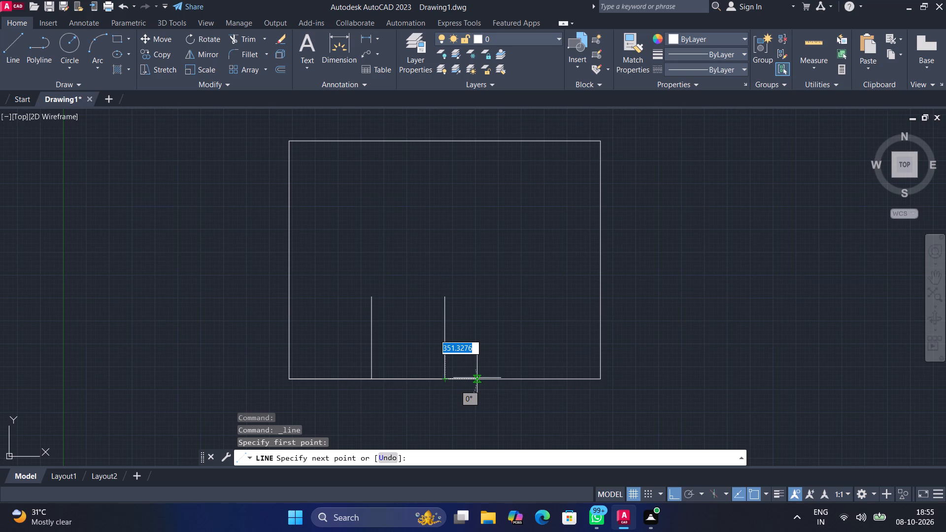
type("800")
key("Return")
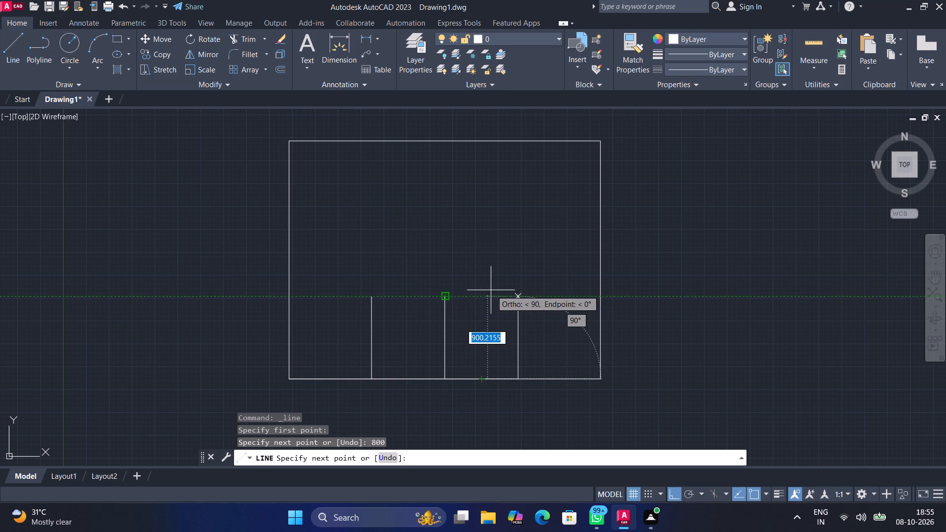
left_click(517, 297)
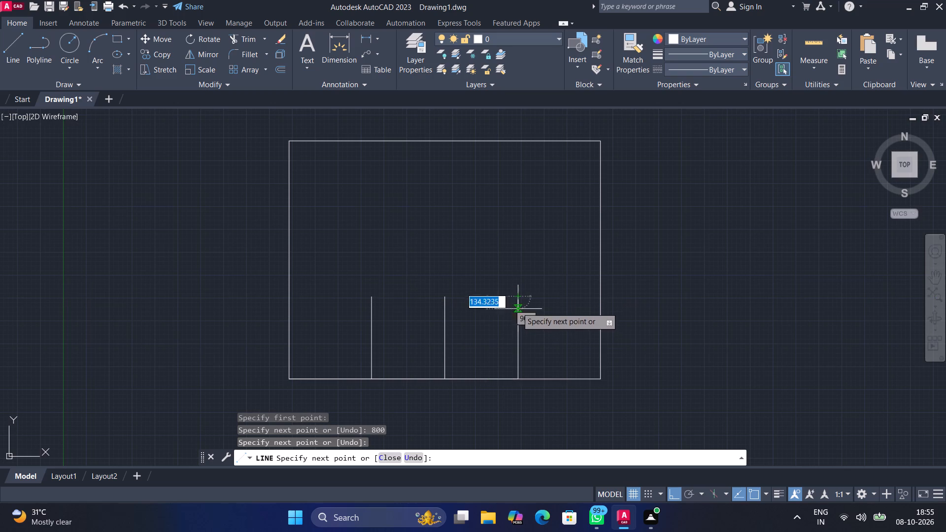
From the third divider's base, draw a line 800 right along the bottom edge and a fourth divider about 900 high.
left_click(16, 33)
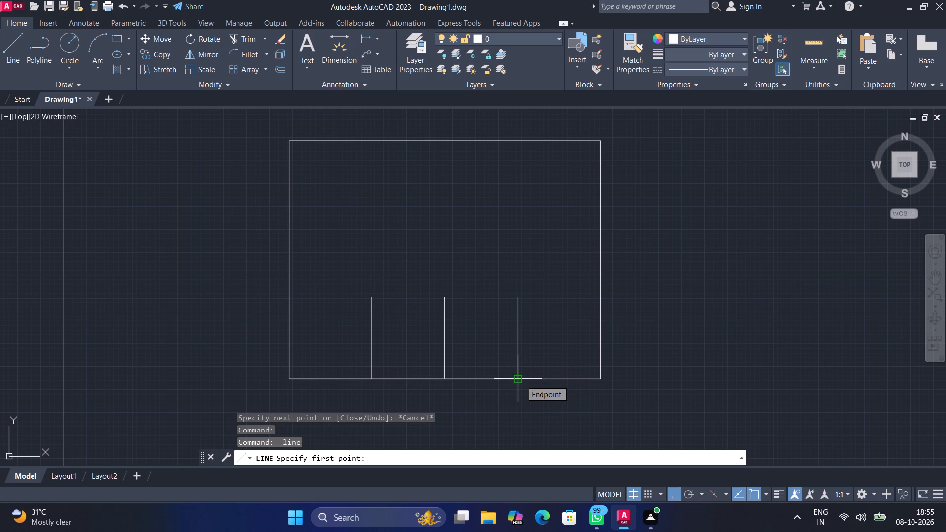
left_click(521, 380)
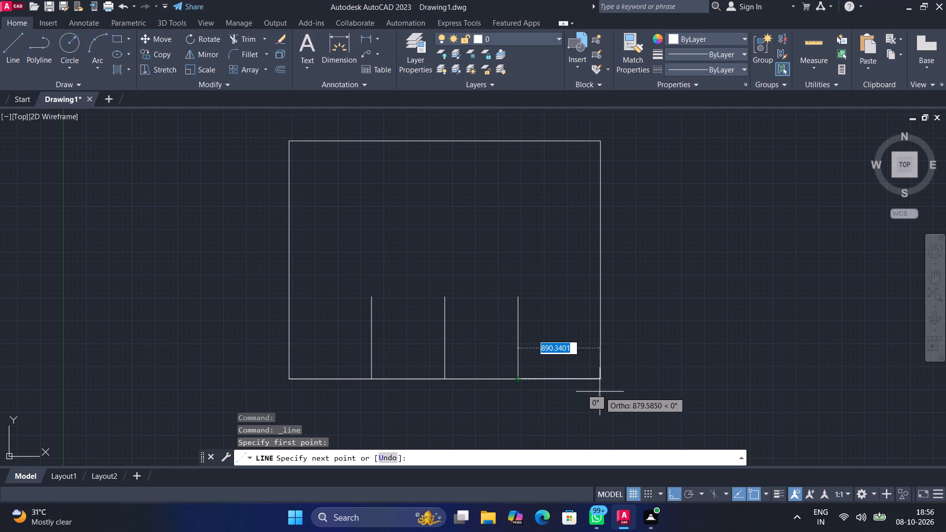
type("800")
key("Return")
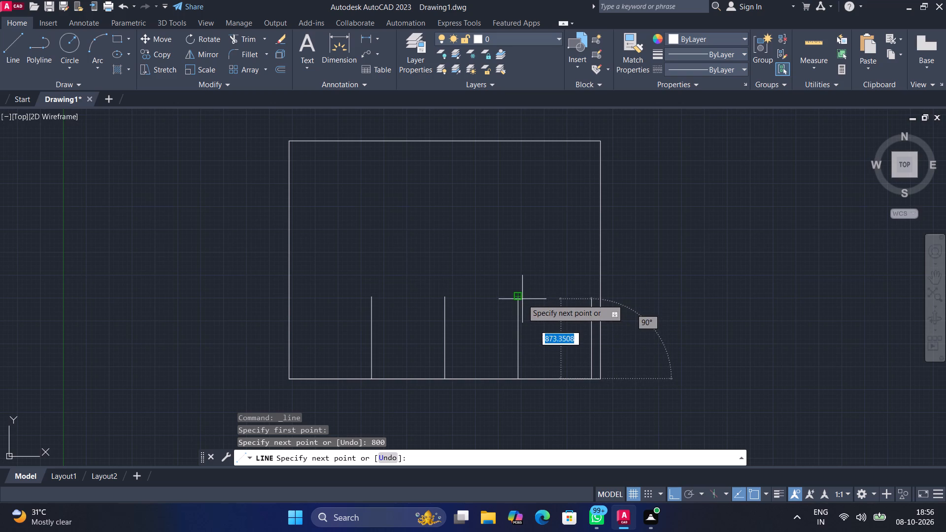
left_click(592, 297)
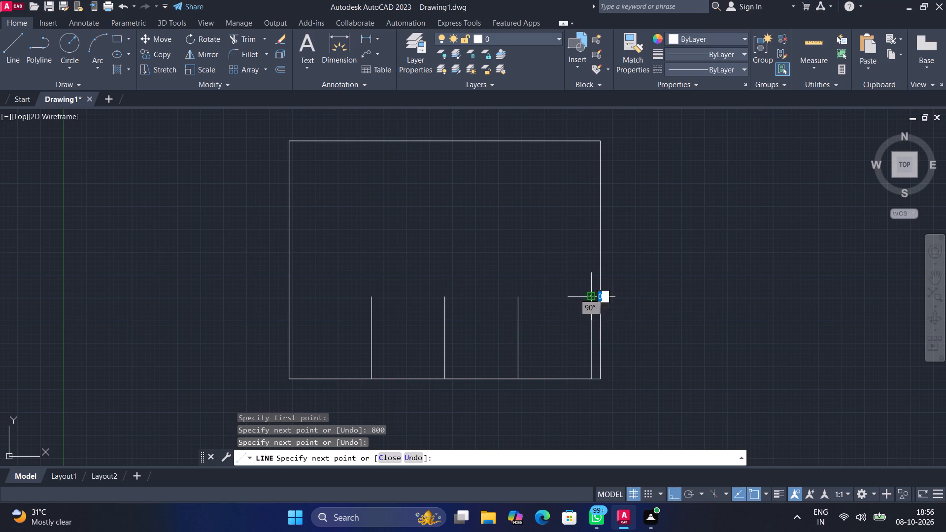
Continue from the fourth divider's top with a 3300 horizontal line running left to the rectangle's left edge.
scroll(590, 296, "up", 1)
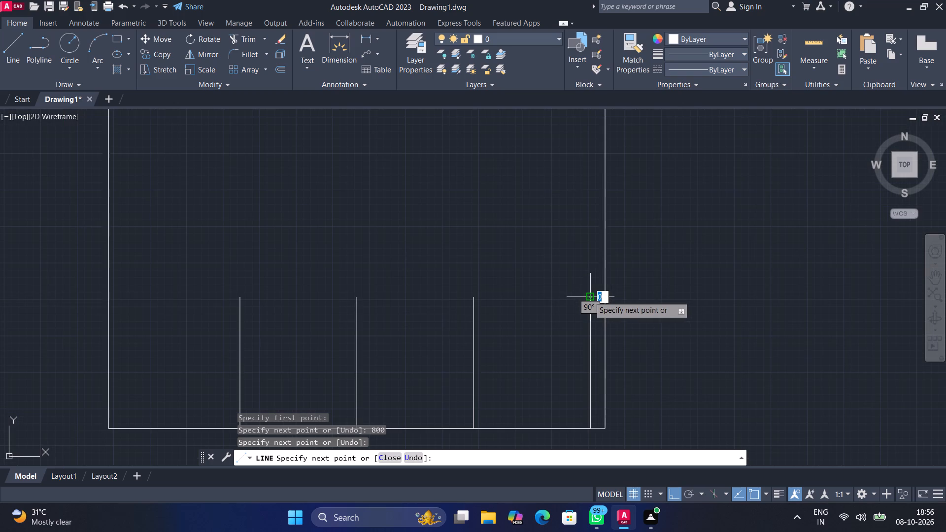
middle_click_drag(588, 296, 498, 252)
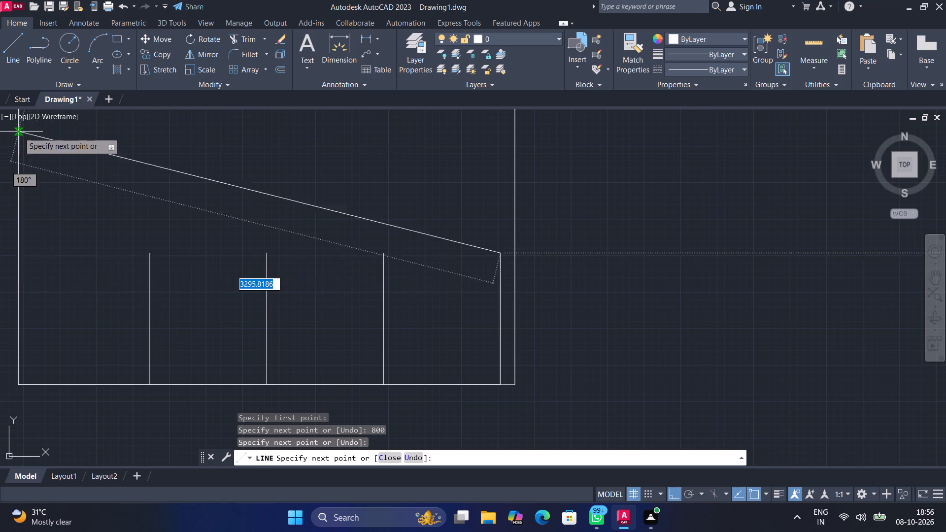
left_click(17, 256)
From the rectangle's lower-right corner, draw two consecutive 800 segments to the right, outside the outline, and continue about 900 straight up.
left_click(12, 53)
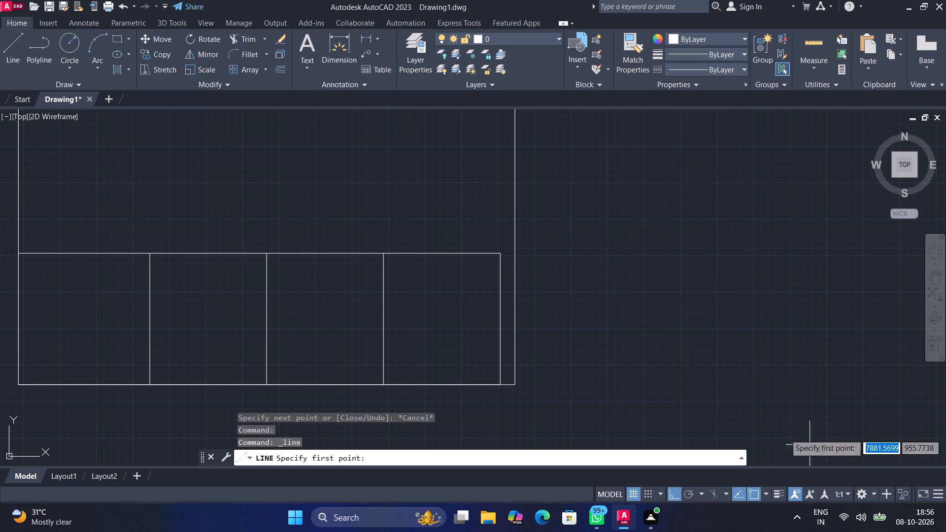
left_click(516, 386)
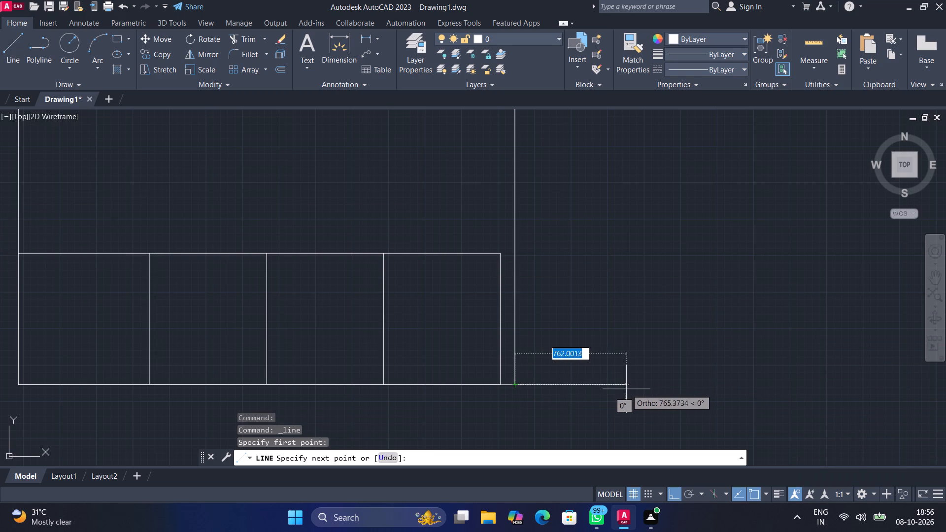
key("8")
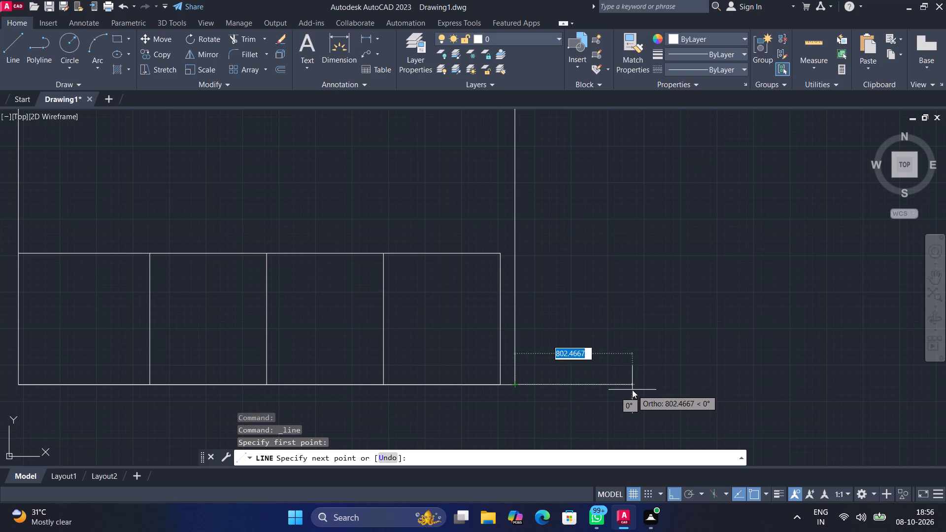
type("00")
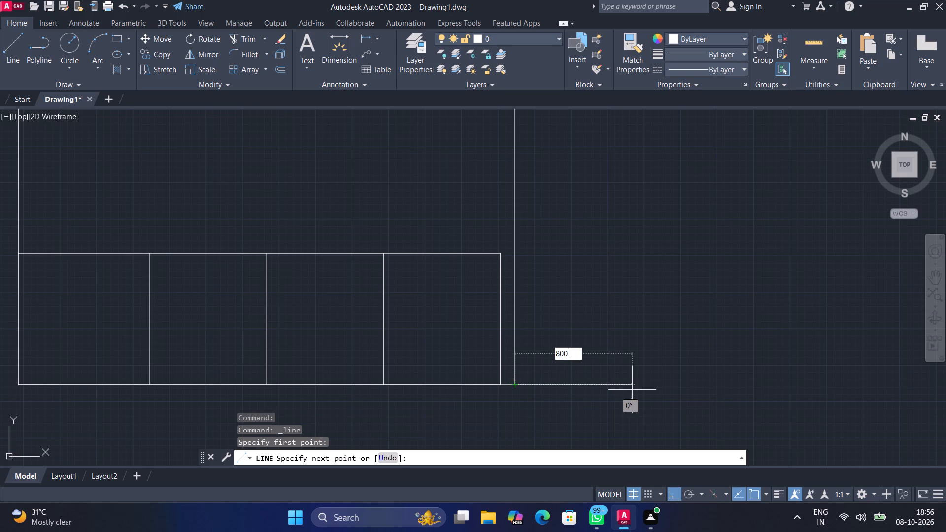
key("Return")
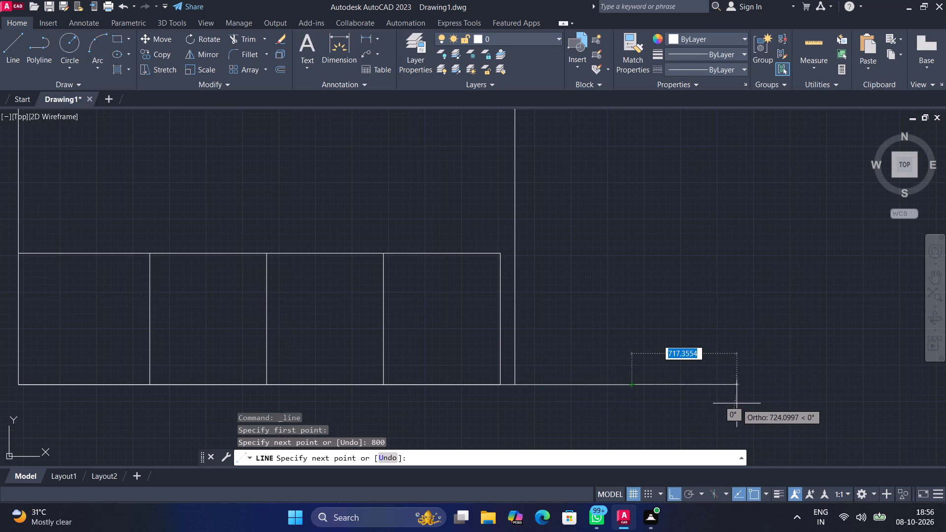
key("8")
type("00")
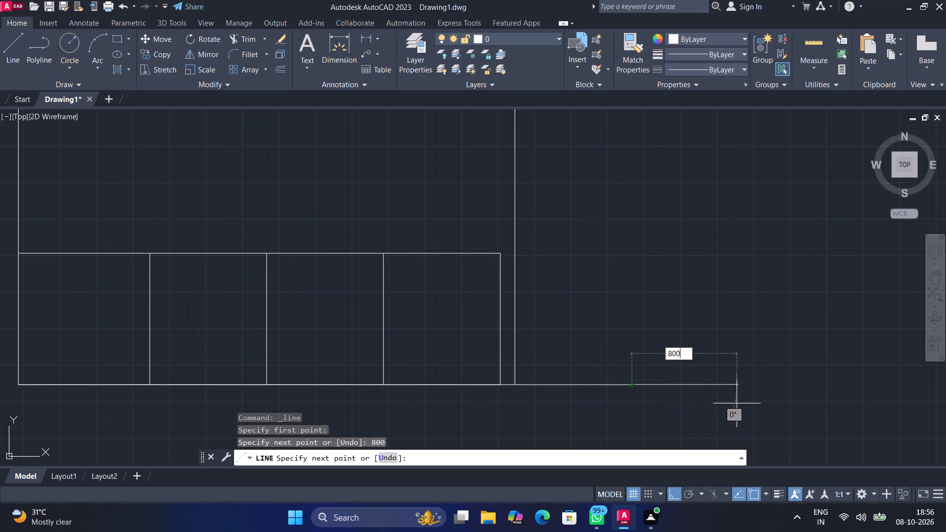
key("Return")
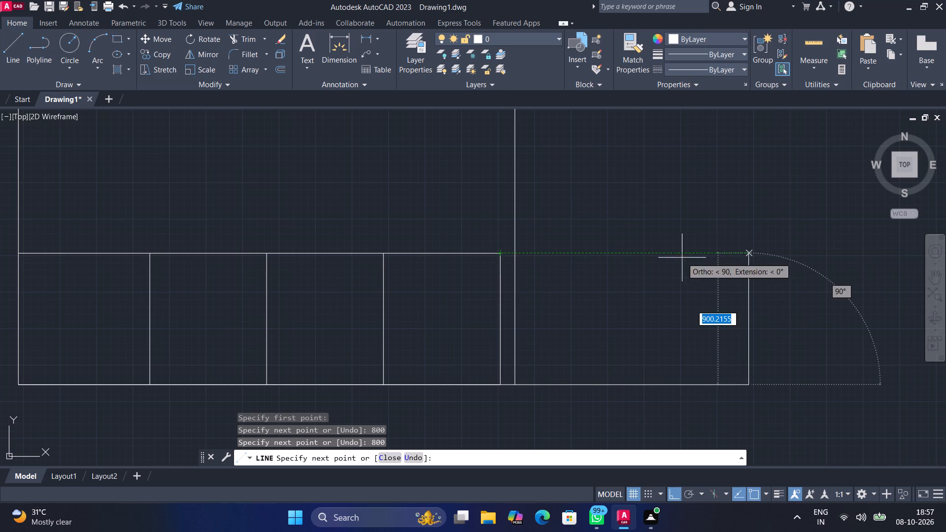
left_click(749, 253)
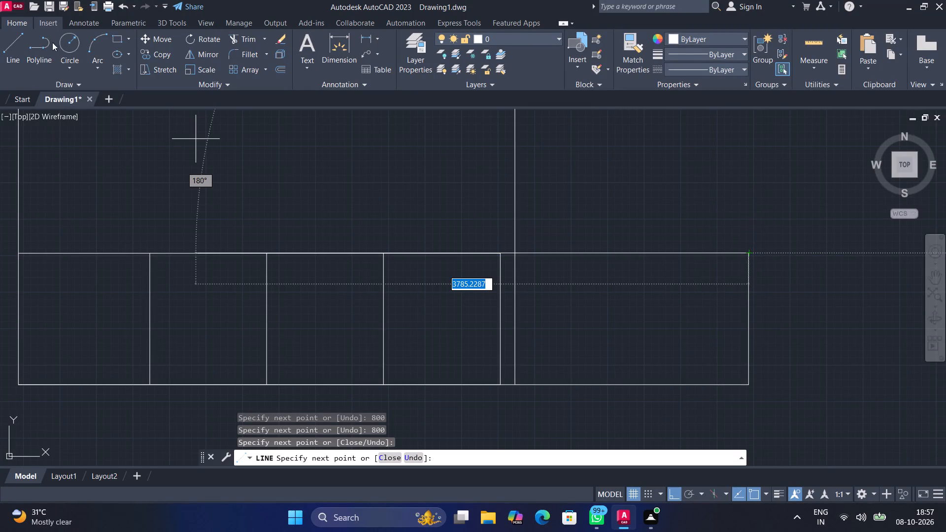
Draw a vertical line about 900 high from the midpoint of the outer 800 segment, level with the adjacent vertical's top.
left_click(17, 48)
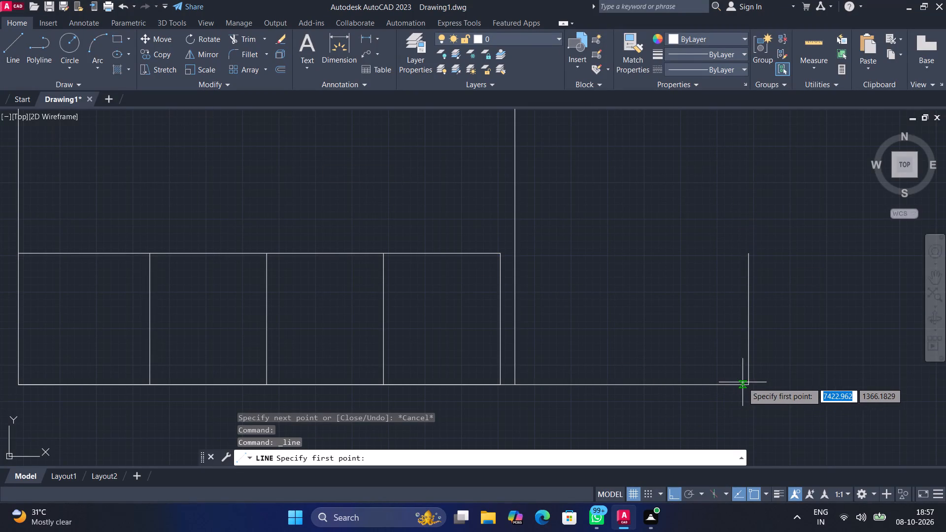
left_click(687, 385)
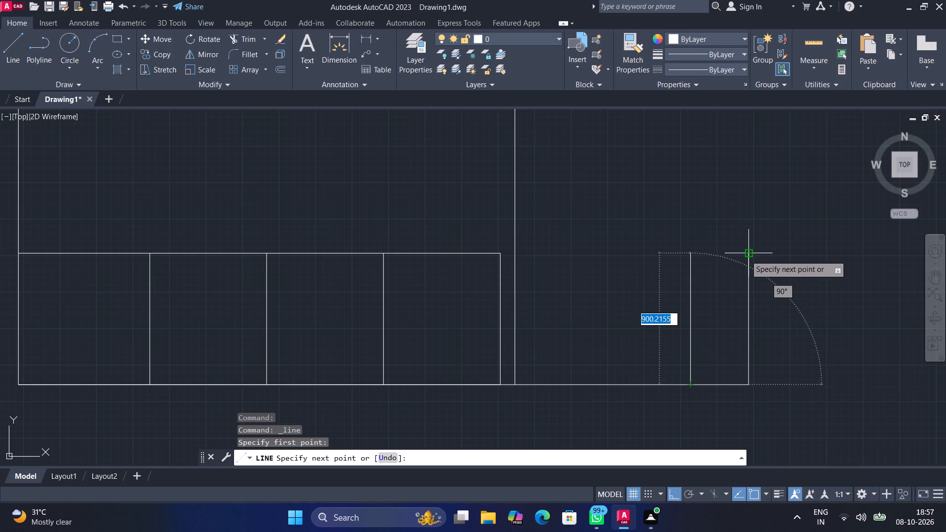
left_click(690, 254)
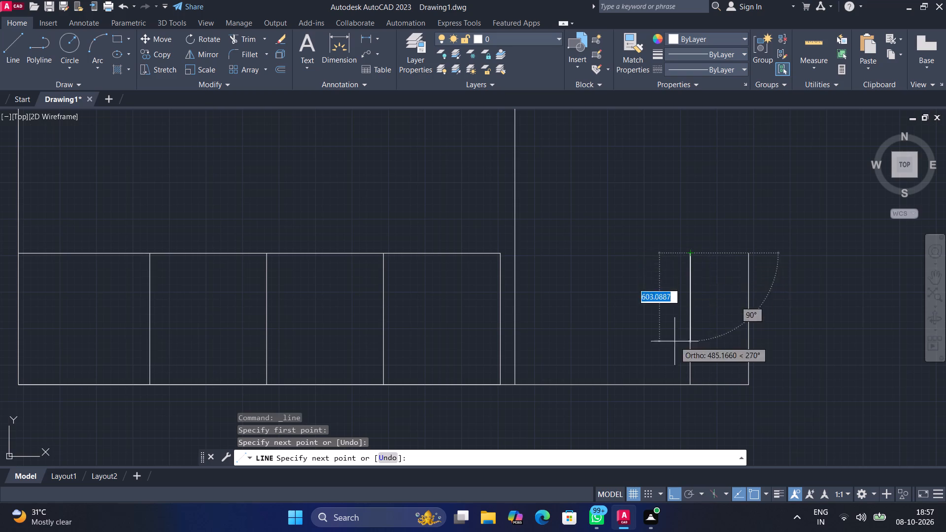
left_click(3, 43)
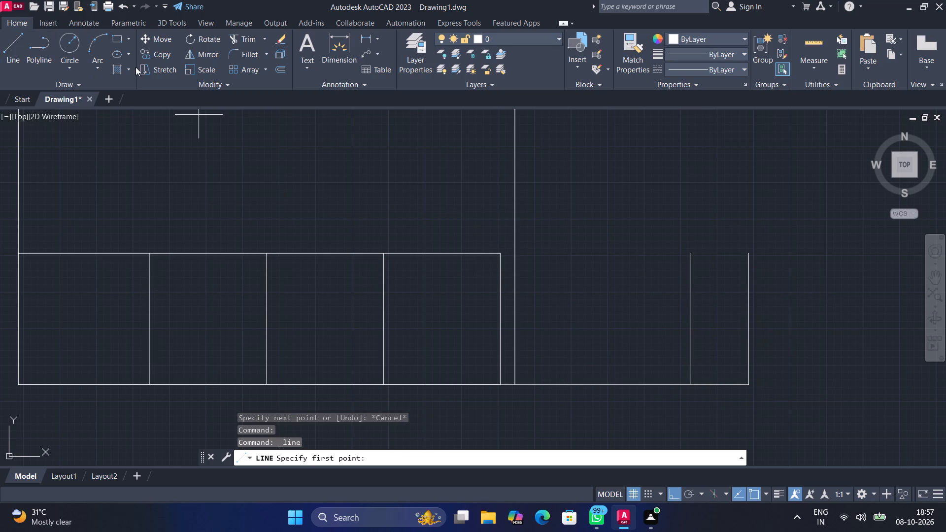
key("Escape")
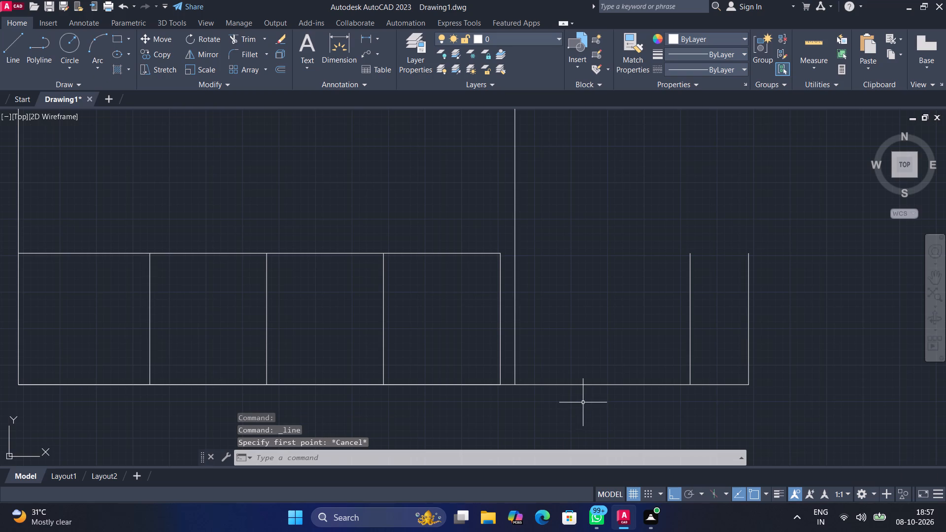
key("Escape")
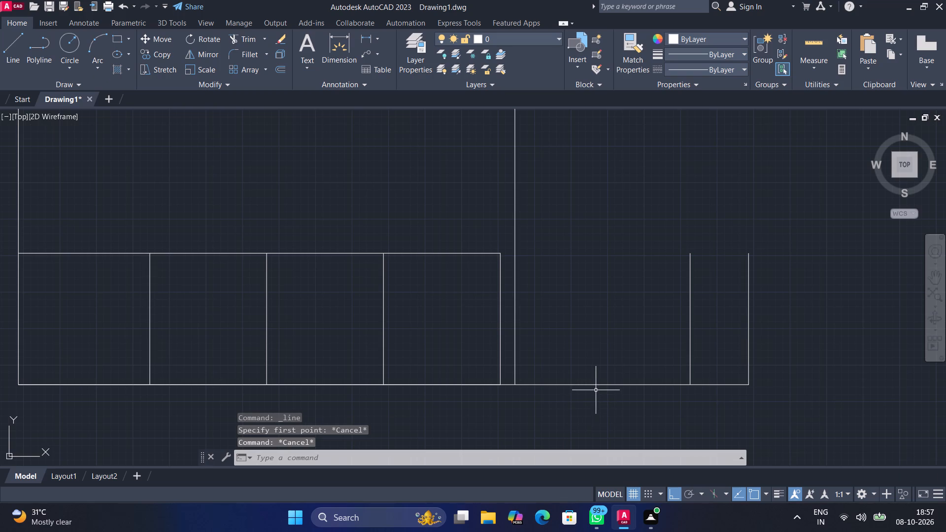
Draw a vertical line about 900 high from the point where the two outer 800 segments meet, level with the adjacent verticals' tops.
left_click(596, 383)
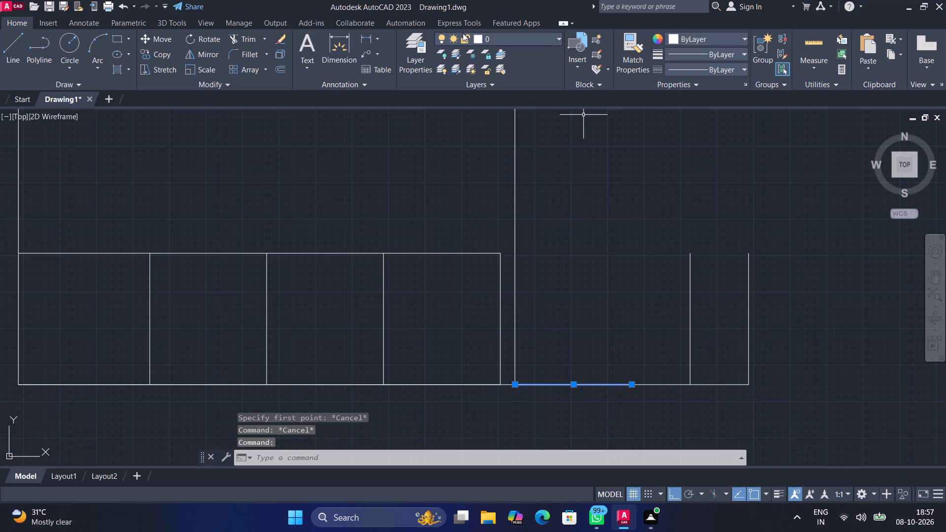
left_click(5, 56)
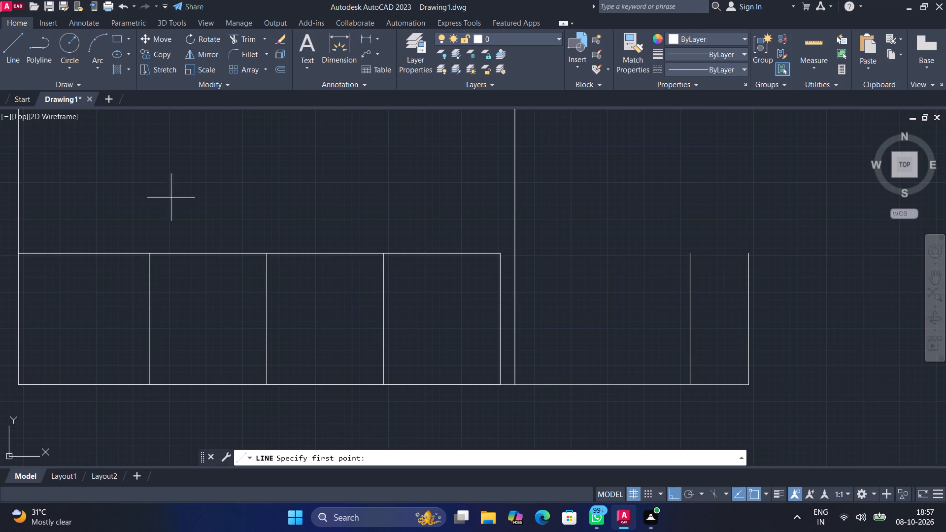
left_click(633, 387)
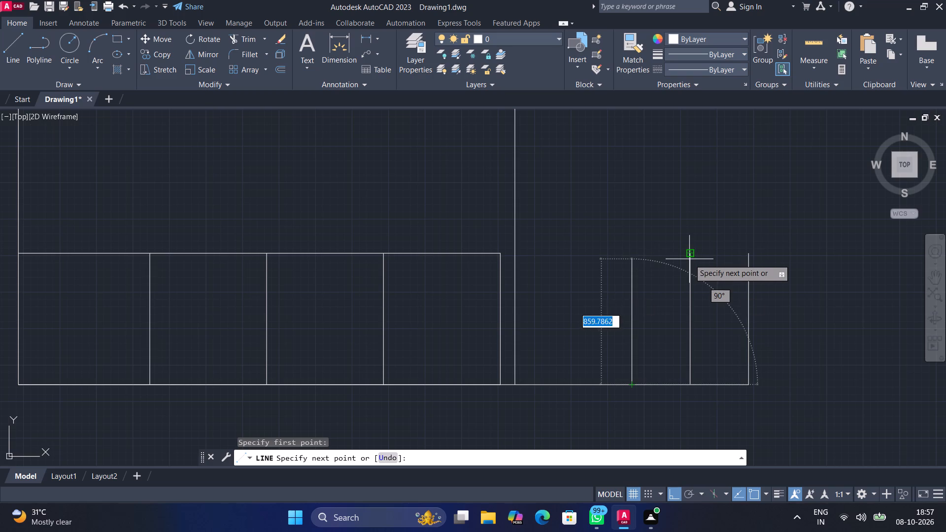
left_click(631, 255)
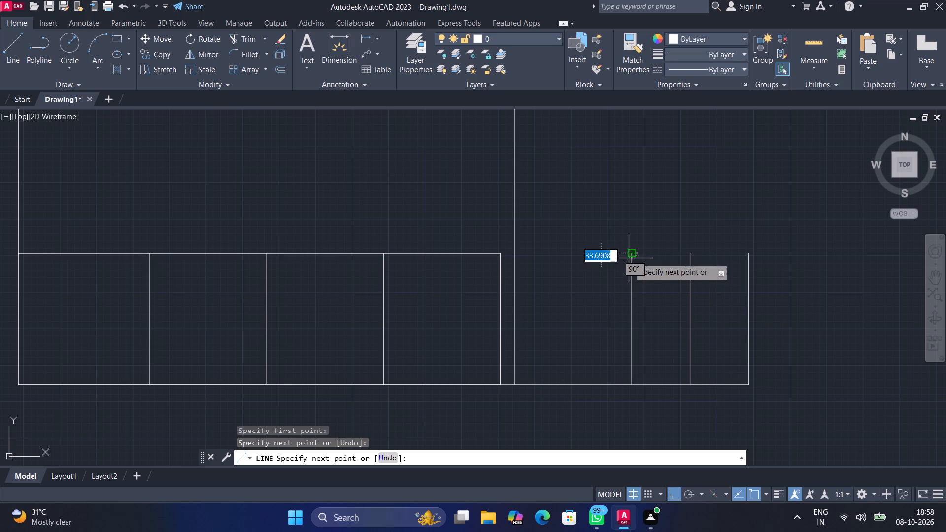
Box off the rectangle's upper-left corner with a line about 845 down from the top edge and about 690 left to the left edge.
scroll(638, 239, "down", 1)
middle_click_drag(638, 239, 648, 332)
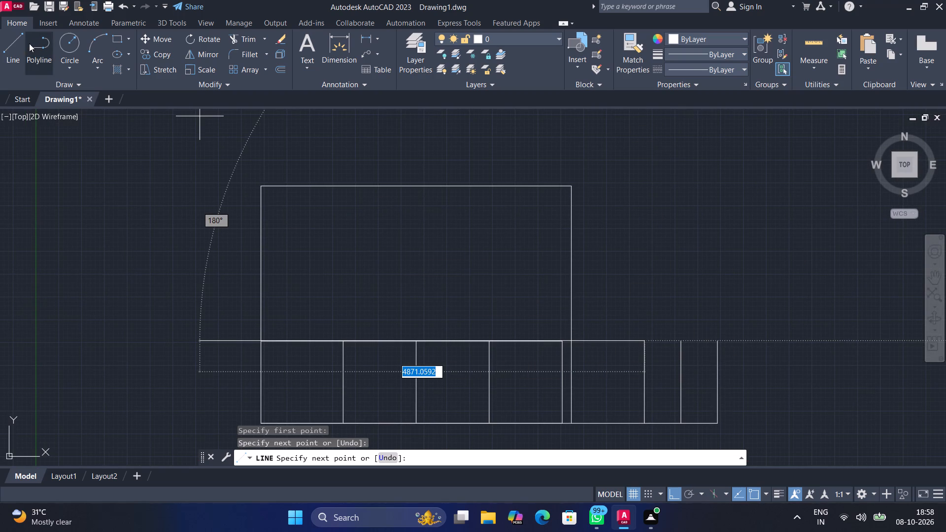
left_click(18, 45)
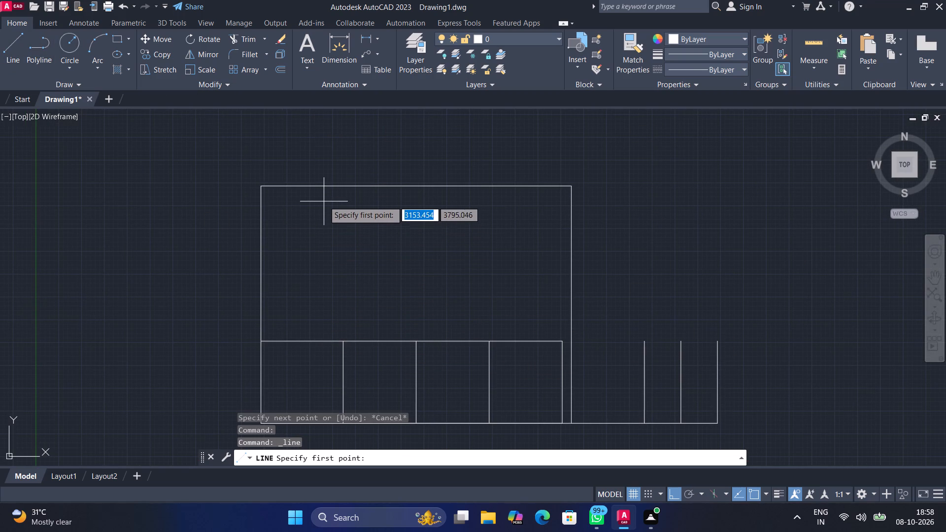
left_click(324, 186)
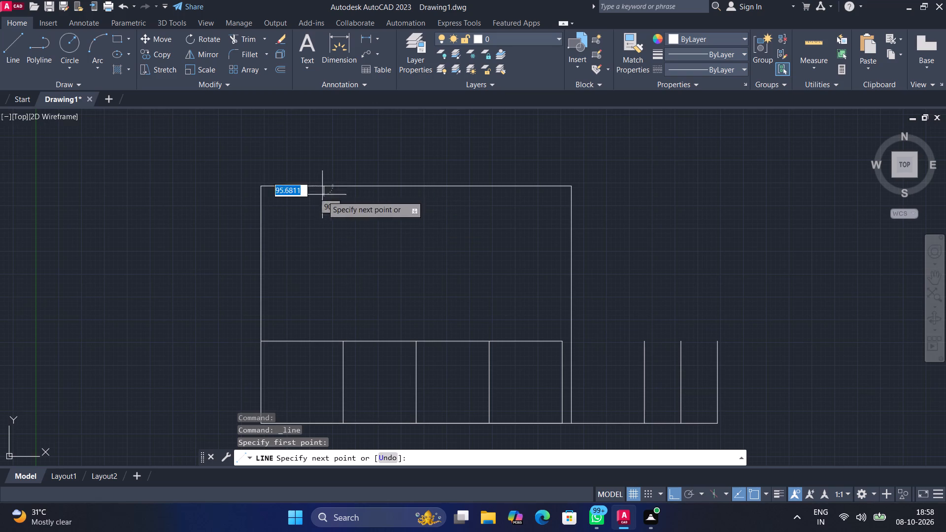
left_click(322, 263)
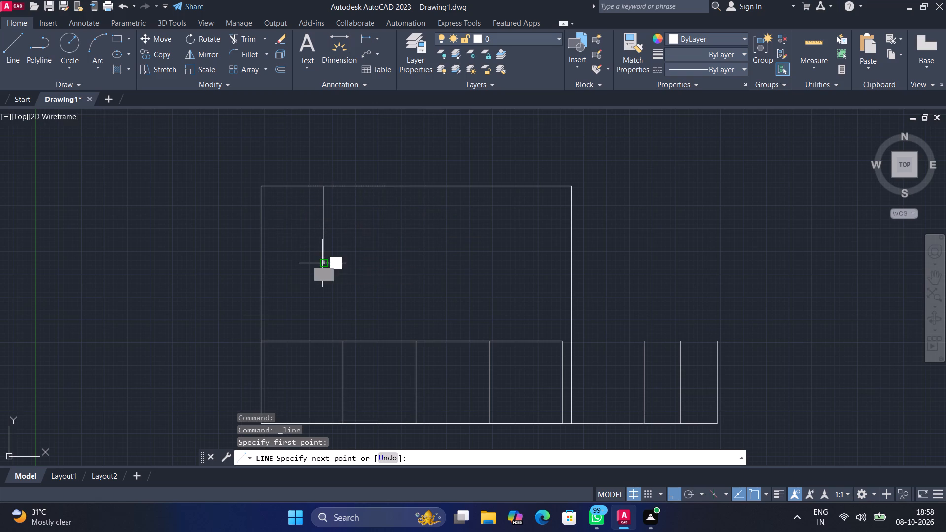
left_click(263, 265)
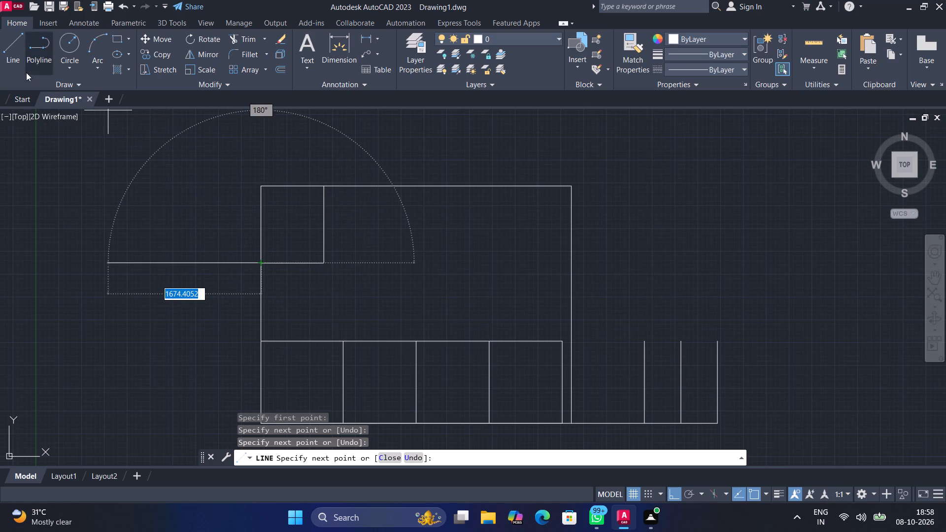
From the top edge's midpoint, draw a line about 845 down and about 1012 left to the corner box's lower-right corner.
left_click(10, 60)
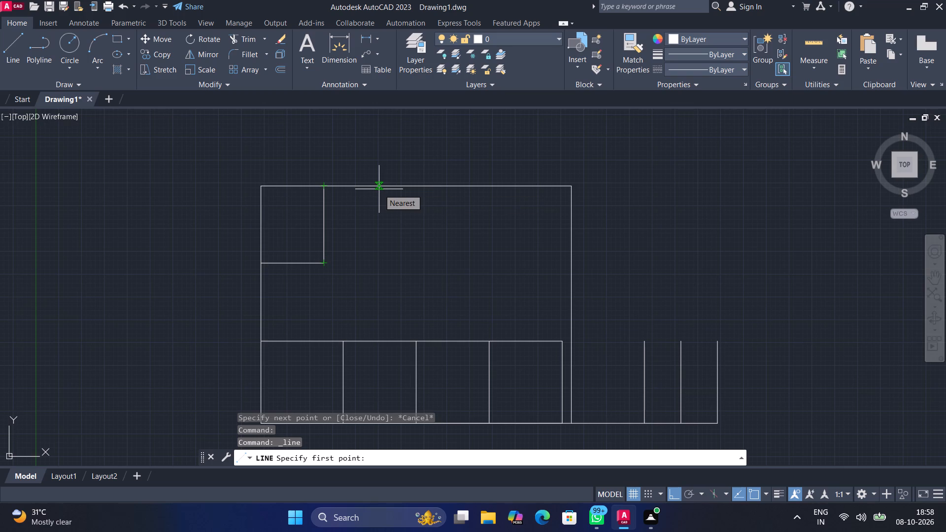
left_click(418, 187)
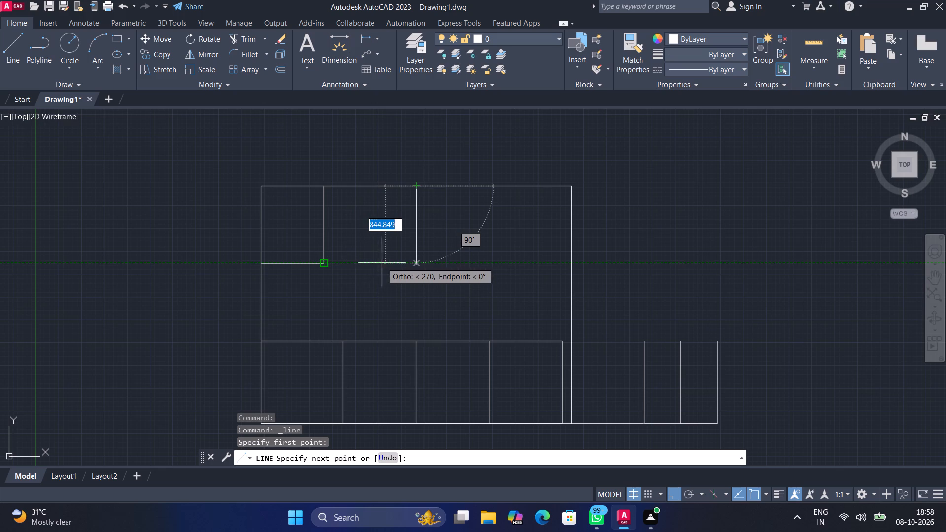
left_click(416, 263)
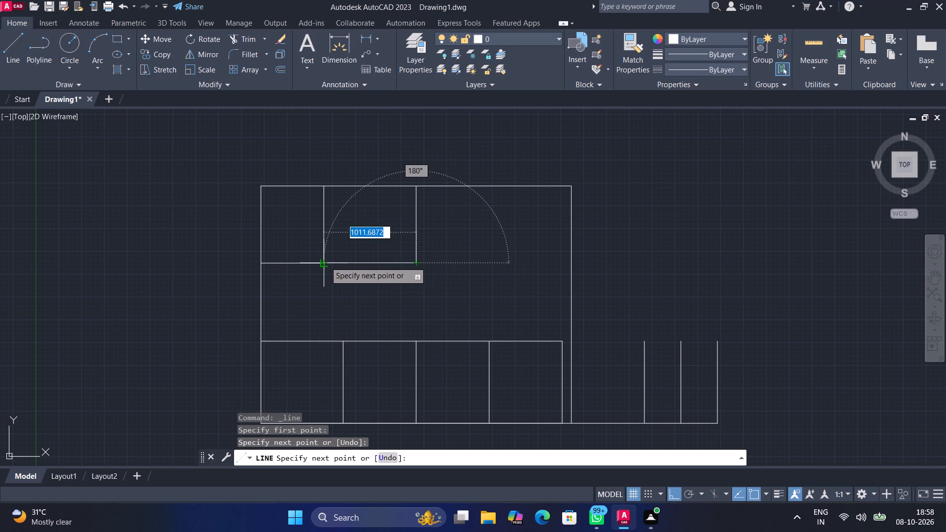
left_click(323, 263)
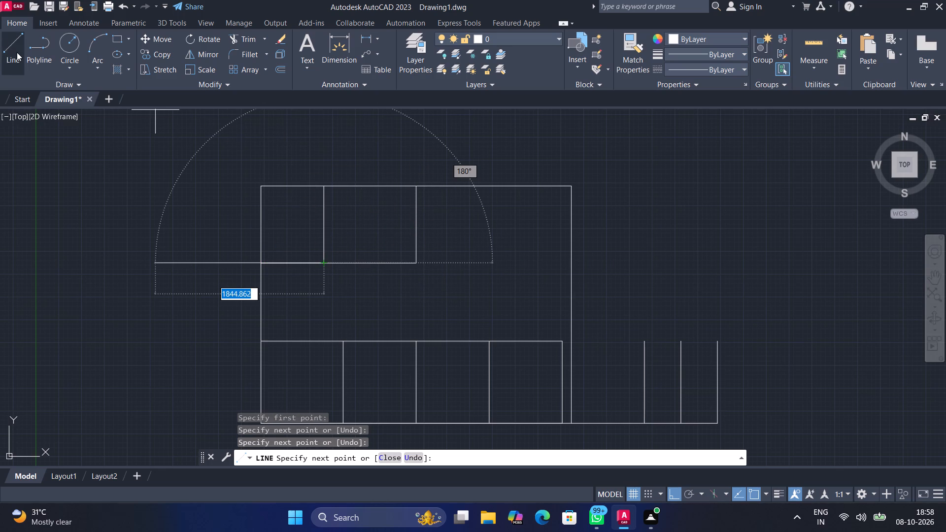
Split the second upper compartment with a vertical line from its bottom edge's midpoint up to the rectangle's top edge.
left_click(17, 52)
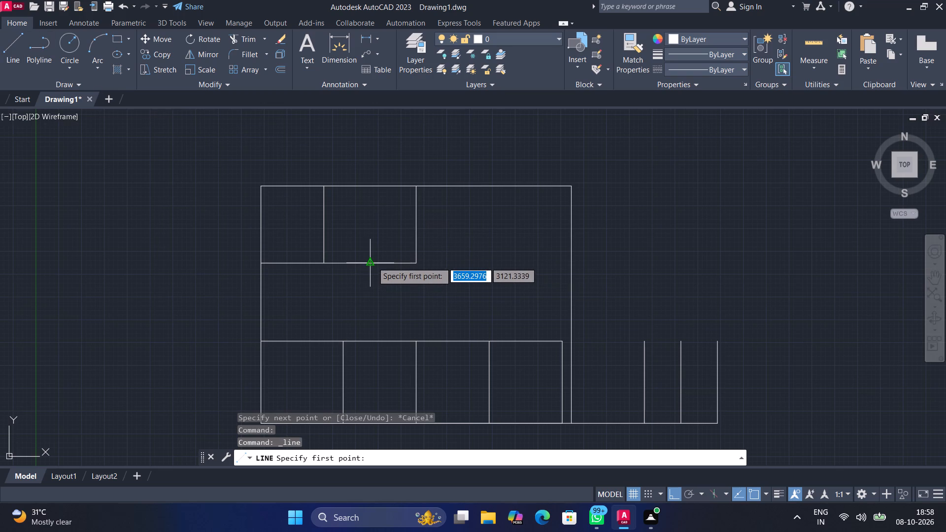
left_click(372, 262)
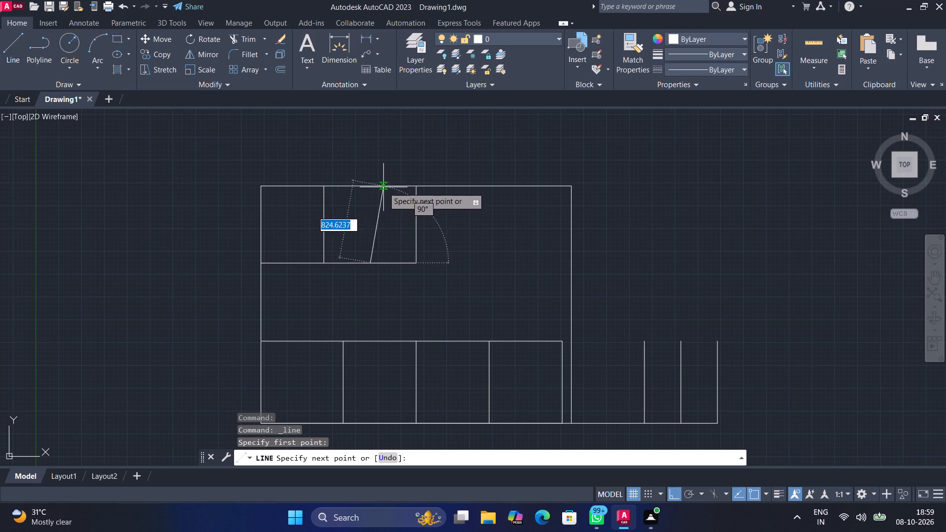
left_click(369, 189)
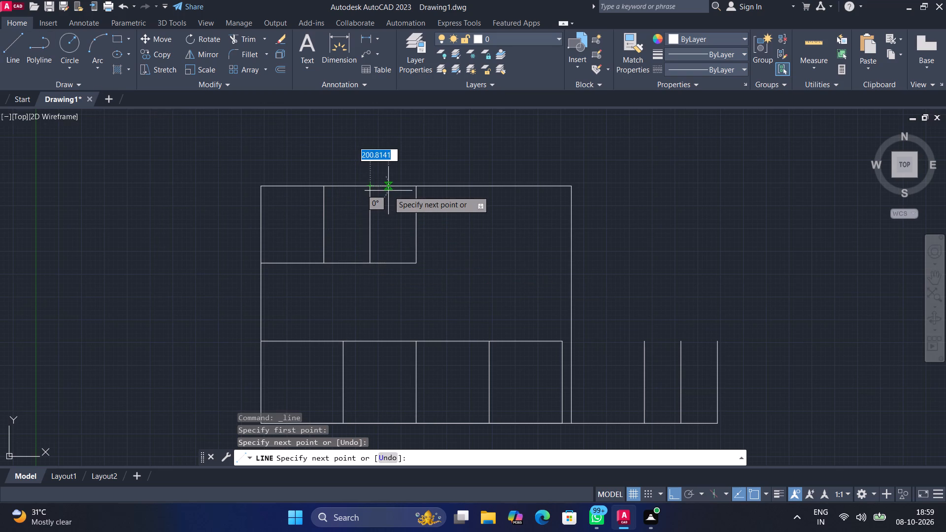
key("Escape")
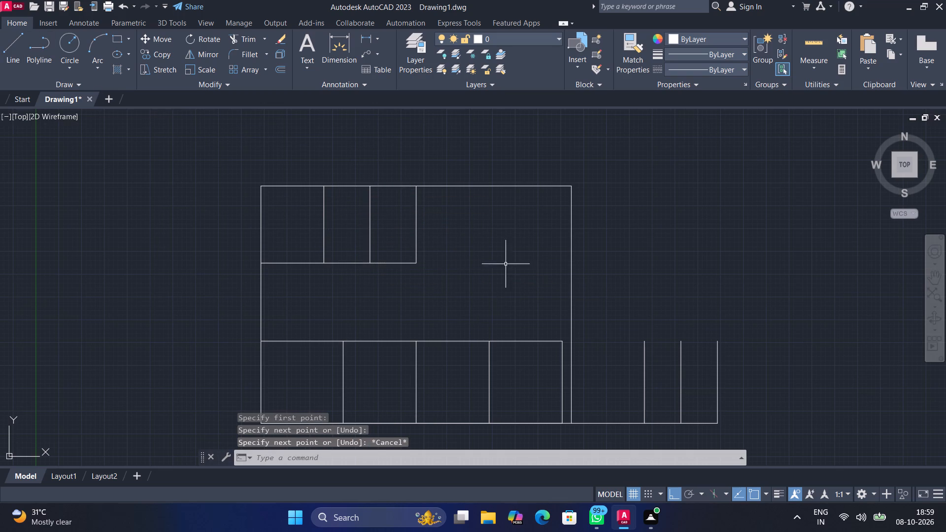
Right of the upper compartments, draw connected lines from the top edge: about 746 down, 460 left, 95 down and 1144 right.
scroll(488, 246, "up", 1)
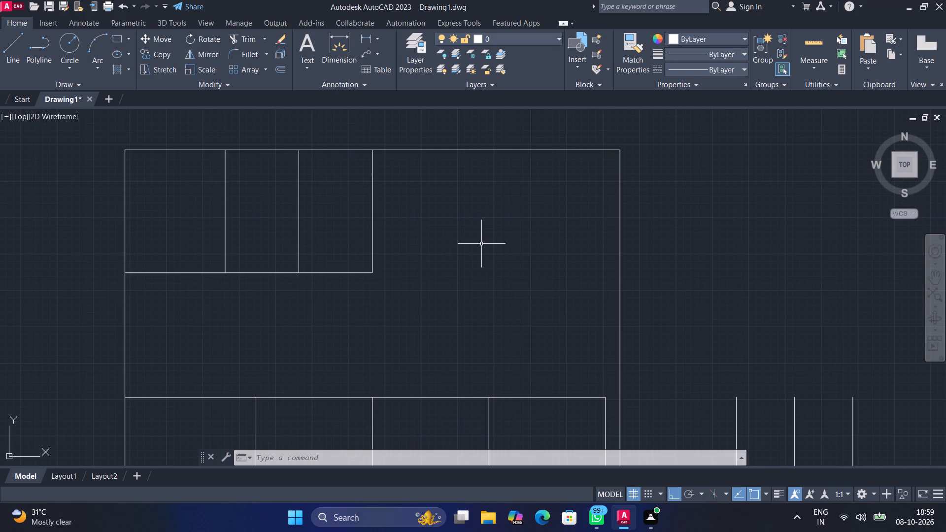
middle_click_drag(481, 245, 414, 254)
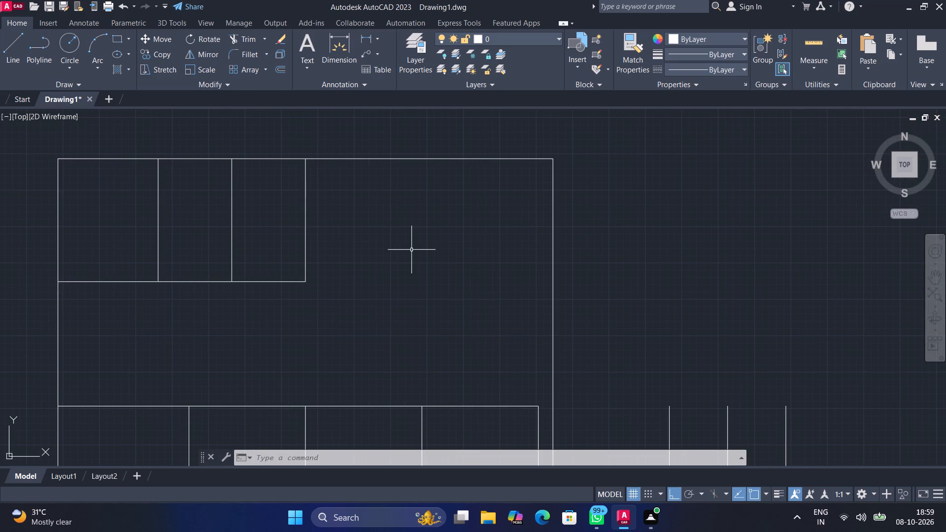
scroll(411, 249, "up", 1)
scroll(411, 249, "down", 1)
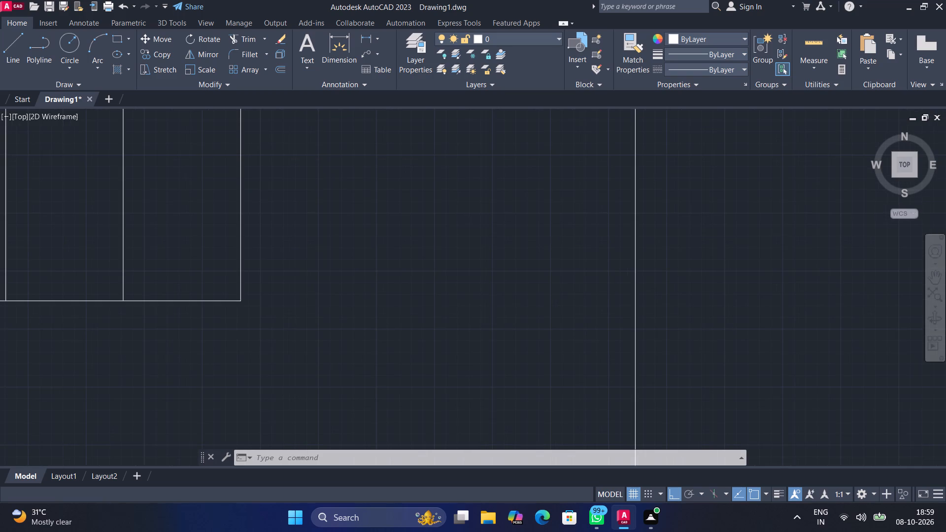
left_click(5, 50)
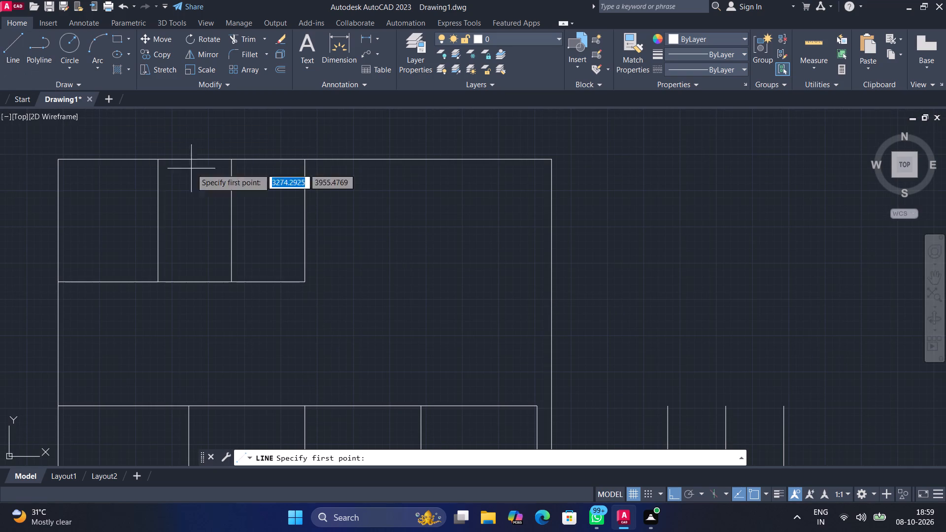
left_click(400, 161)
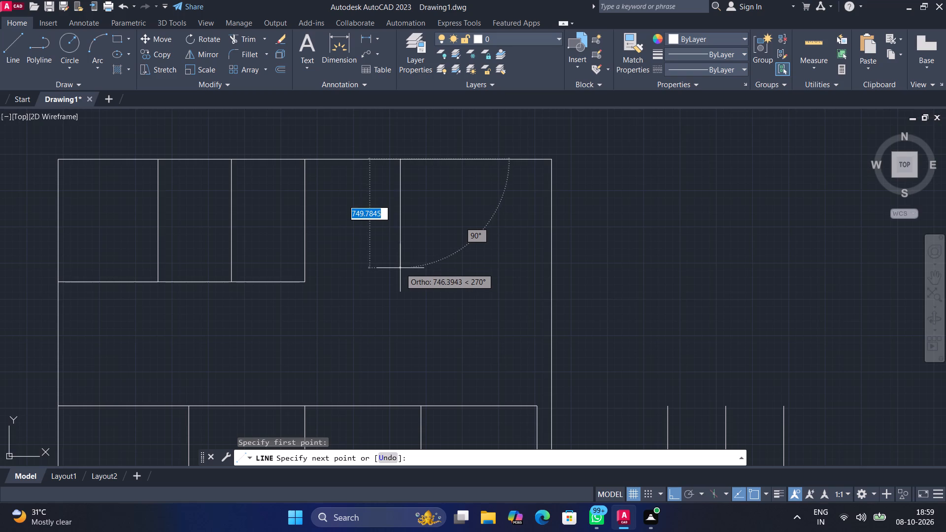
left_click(400, 268)
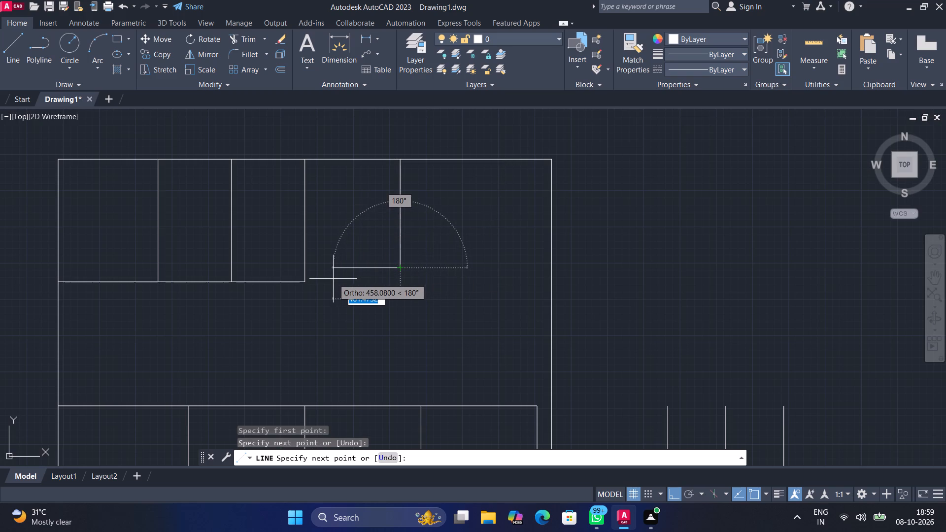
left_click(333, 279)
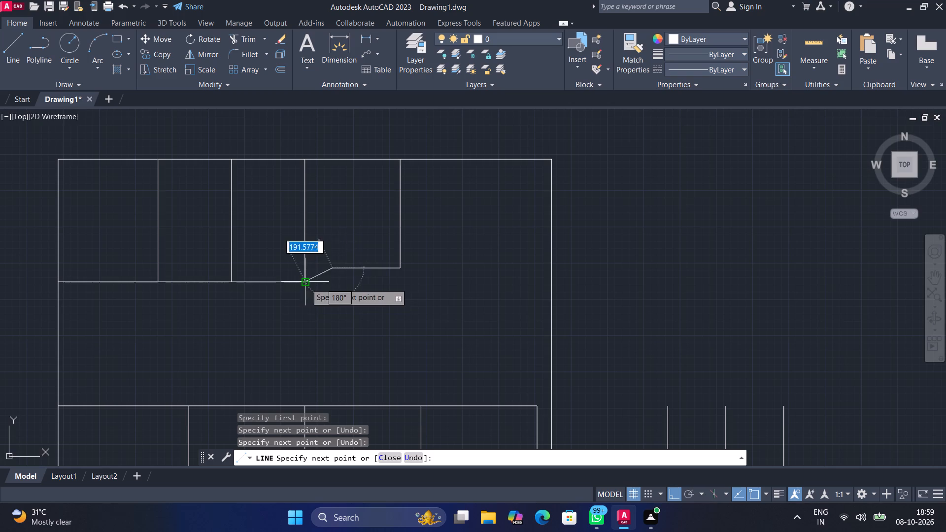
left_click(333, 283)
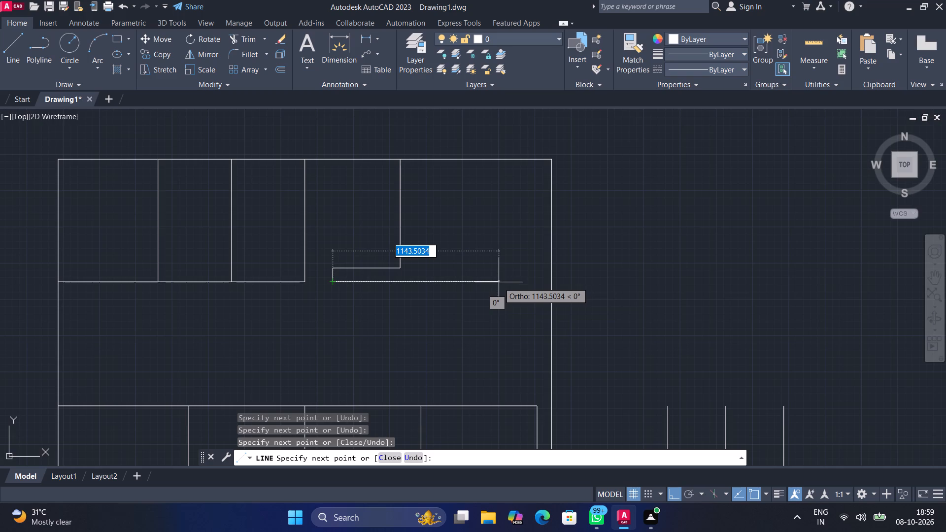
left_click(499, 282)
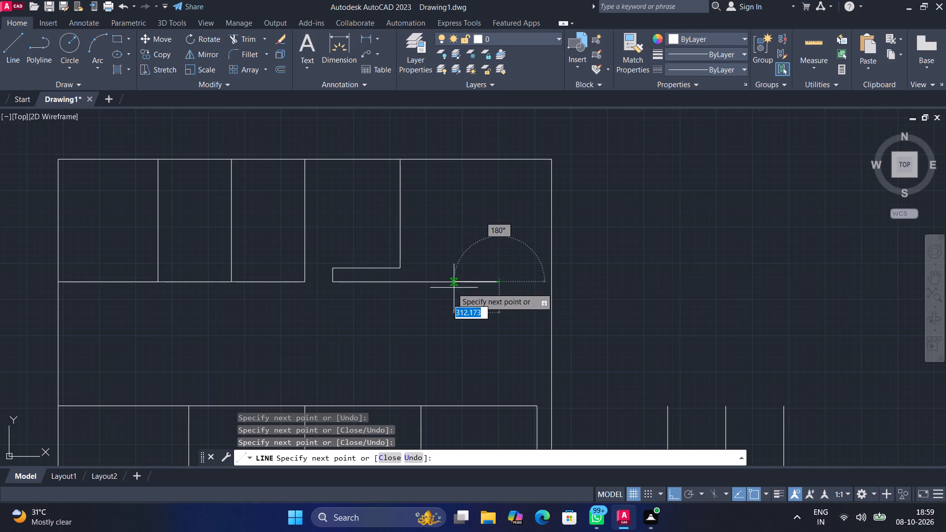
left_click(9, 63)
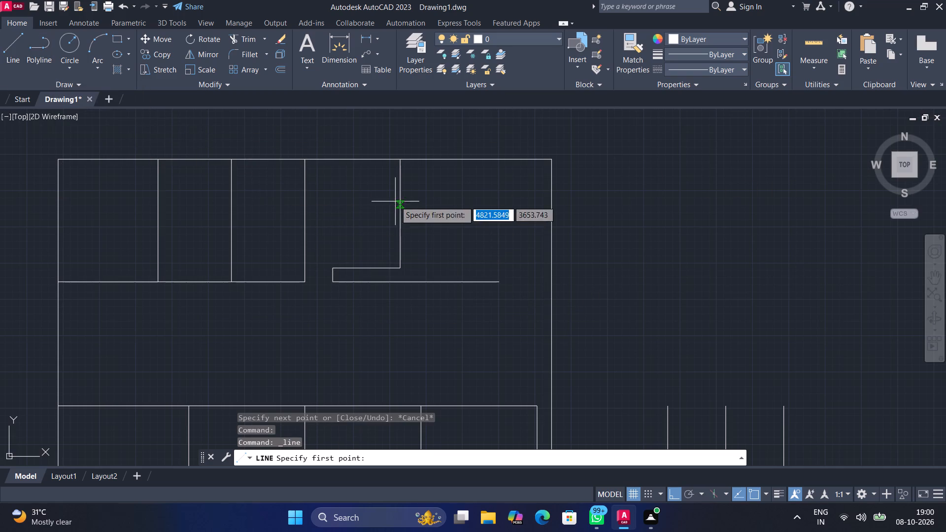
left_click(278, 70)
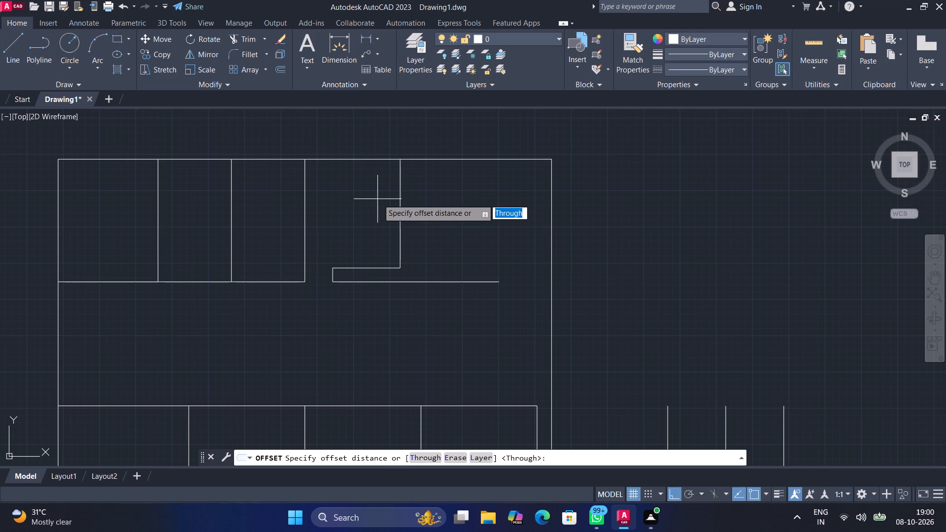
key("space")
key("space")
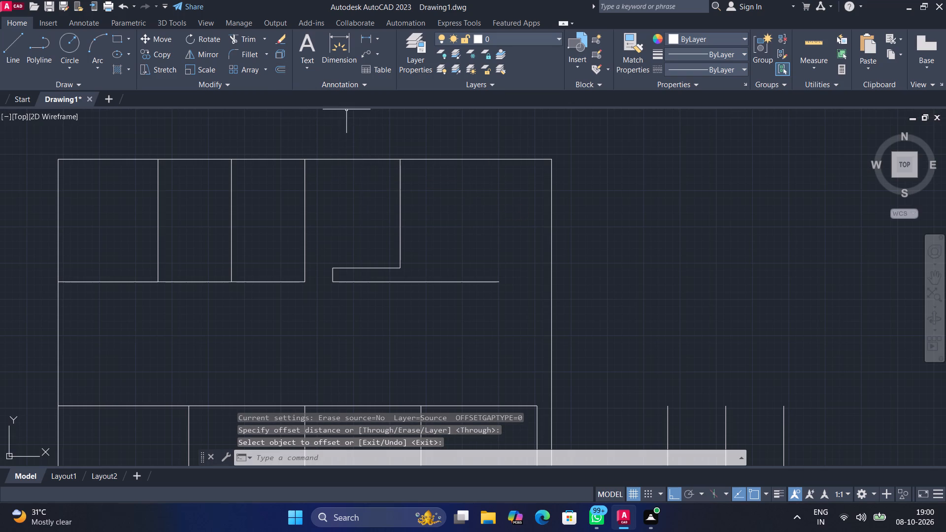
Offset the stepped outline's long vertical line about 428 to the right, using the Through option.
left_click(277, 72)
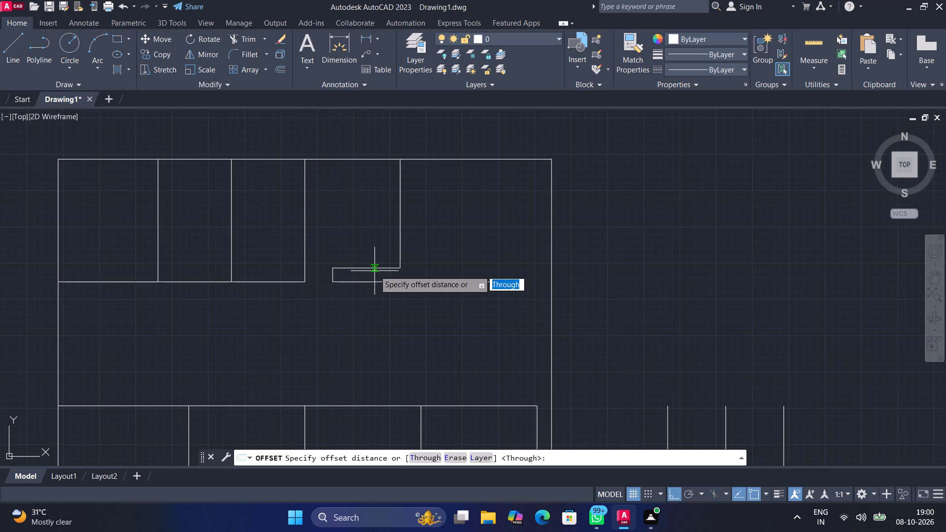
key("Return")
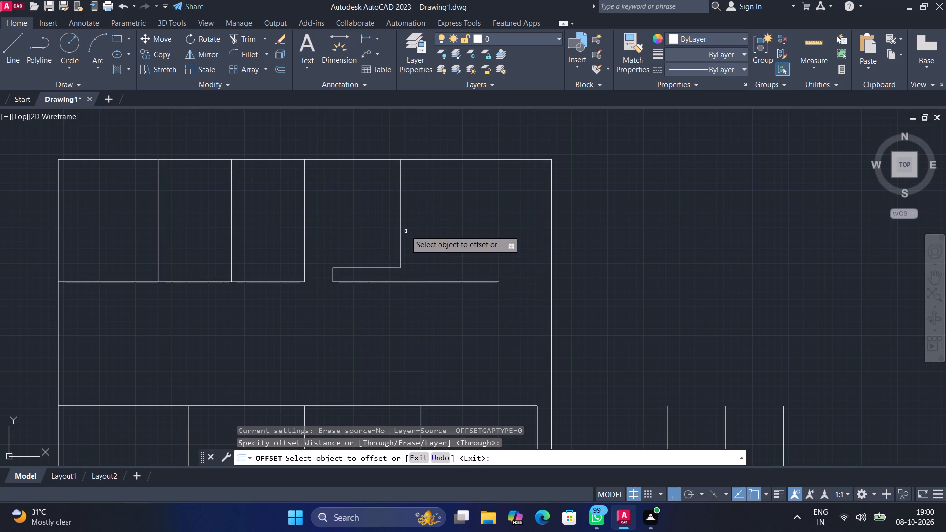
left_click(401, 225)
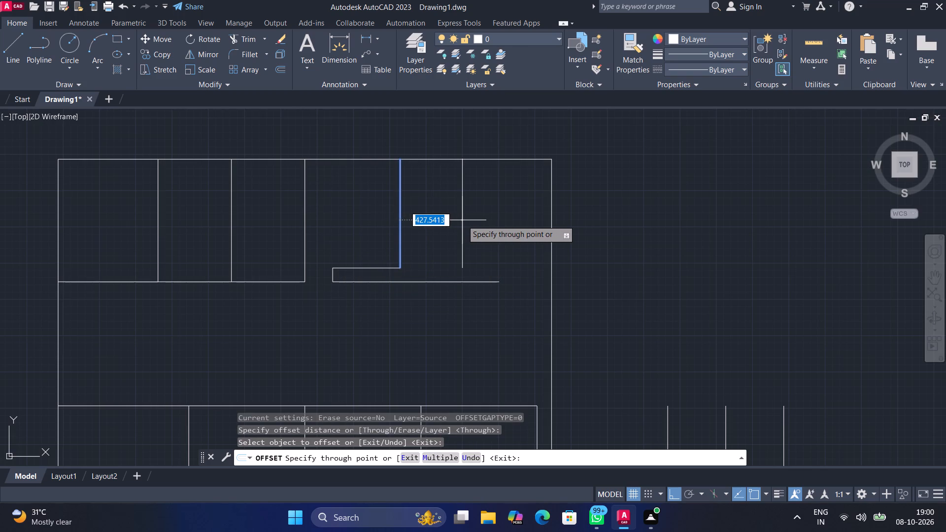
left_click(462, 221)
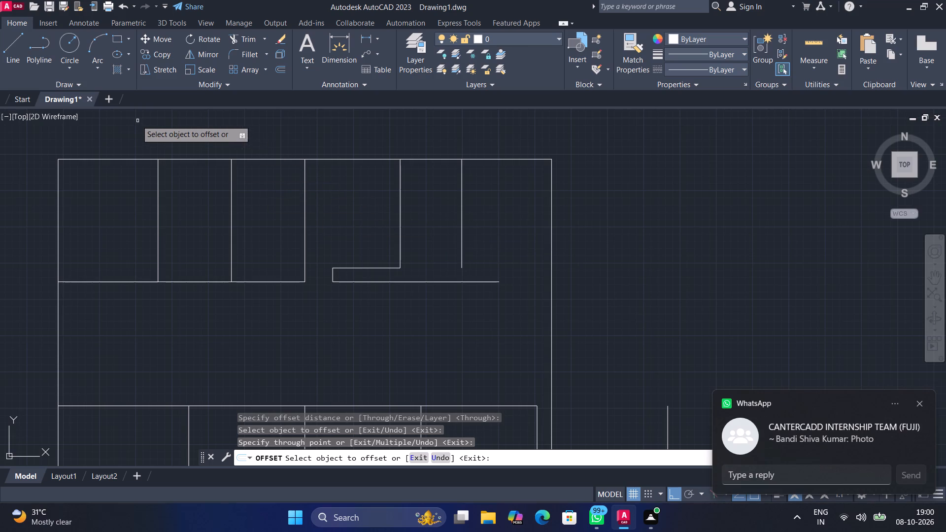
Close the stepped outline with lines from the offset line's lower end going right, about 95 down, and left to the bottom line's open end.
left_click(4, 55)
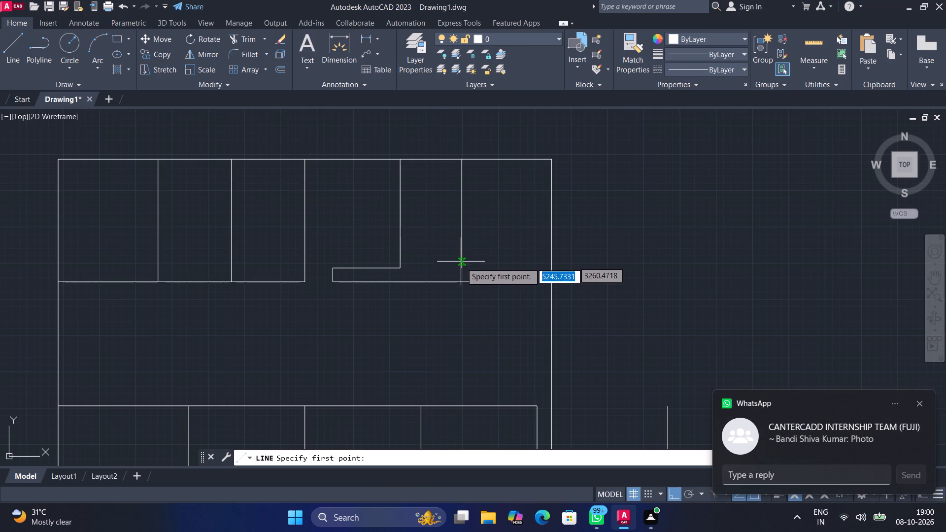
left_click(462, 267)
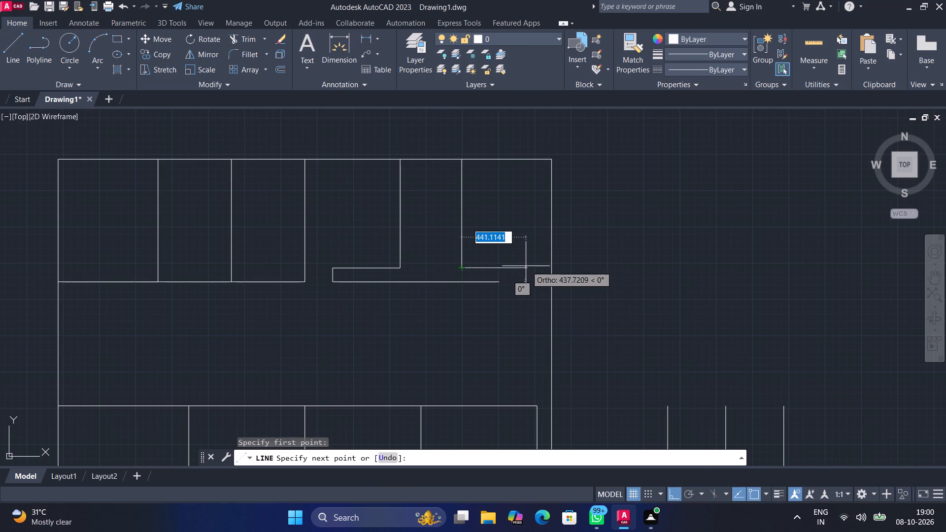
left_click(531, 266)
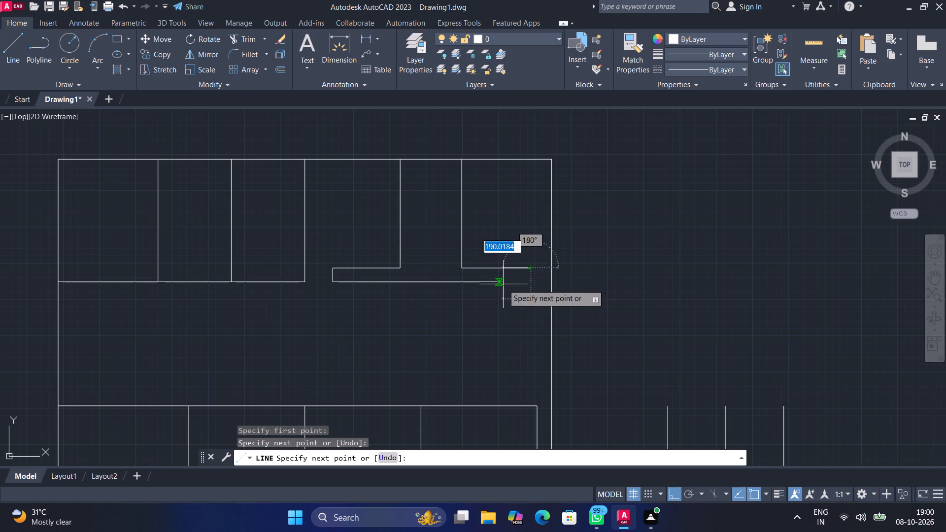
left_click(531, 282)
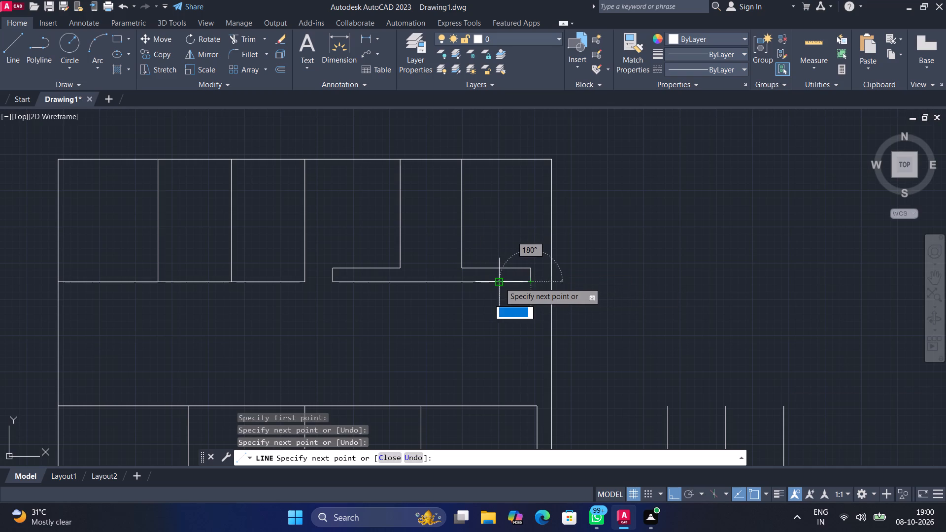
left_click(500, 282)
key("Escape")
key("grave")
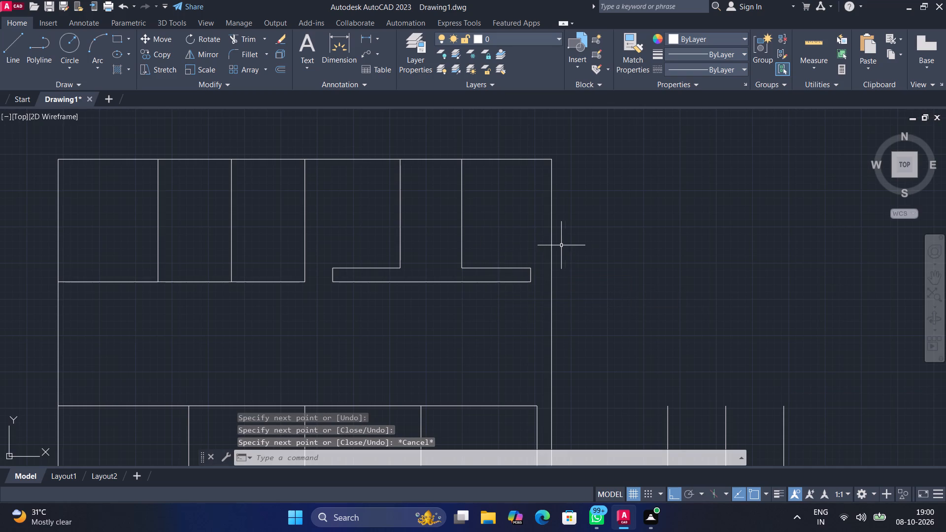
Right of the rectangle, from top-edge level draw connected lines about 1700 down to the first outer bay line, 800 right, 1700 up and 1600 left.
middle_click_drag(553, 274, 558, 201)
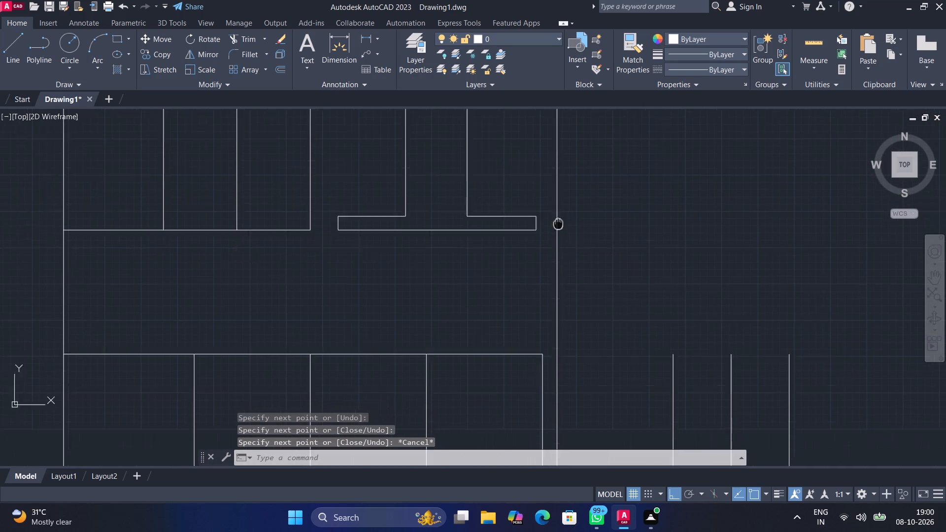
middle_click_drag(558, 201, 554, 154)
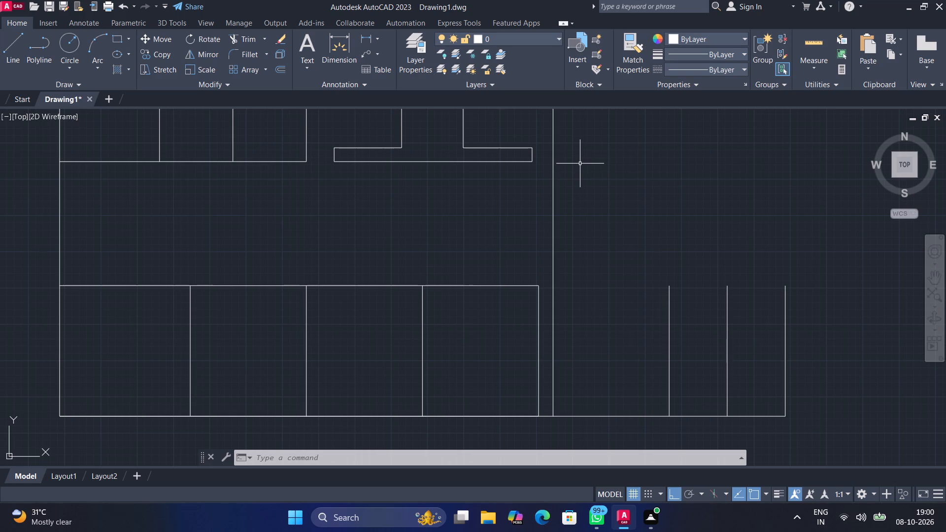
middle_click_drag(567, 184, 472, 240)
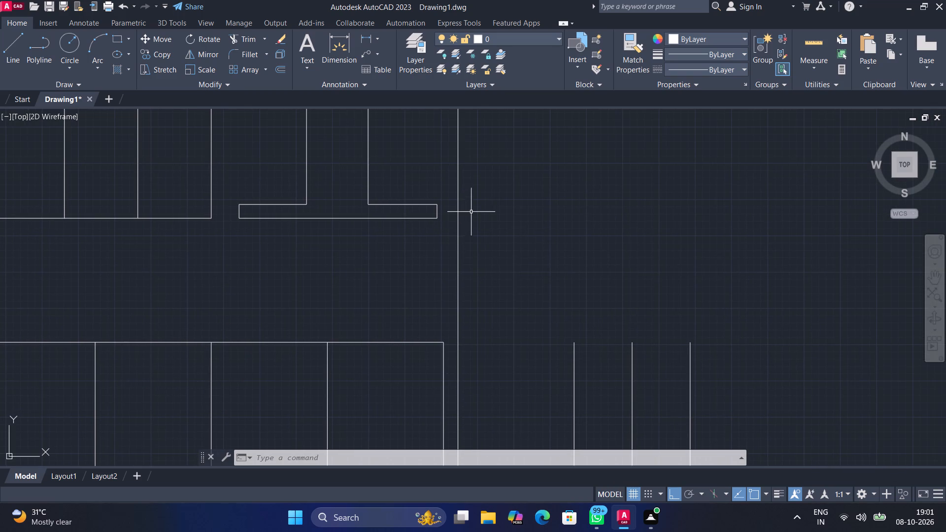
scroll(477, 198, "down", 1)
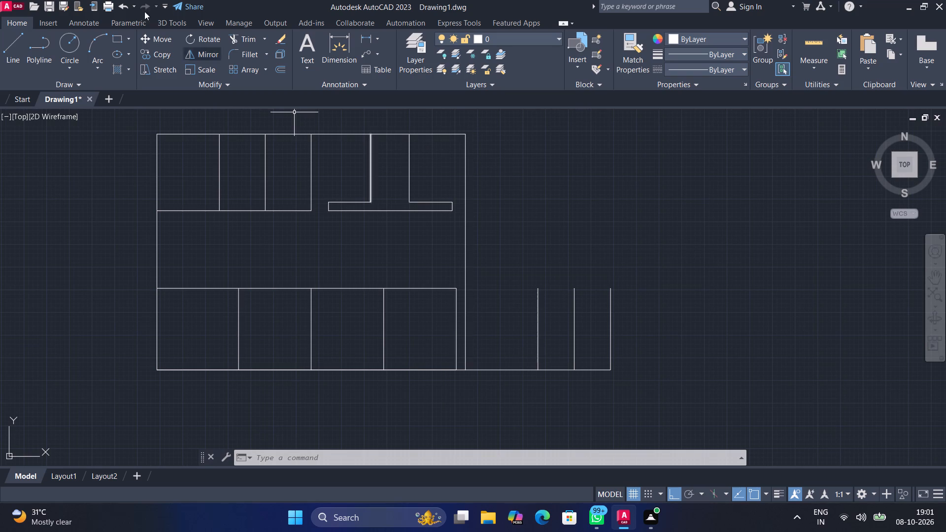
left_click(5, 50)
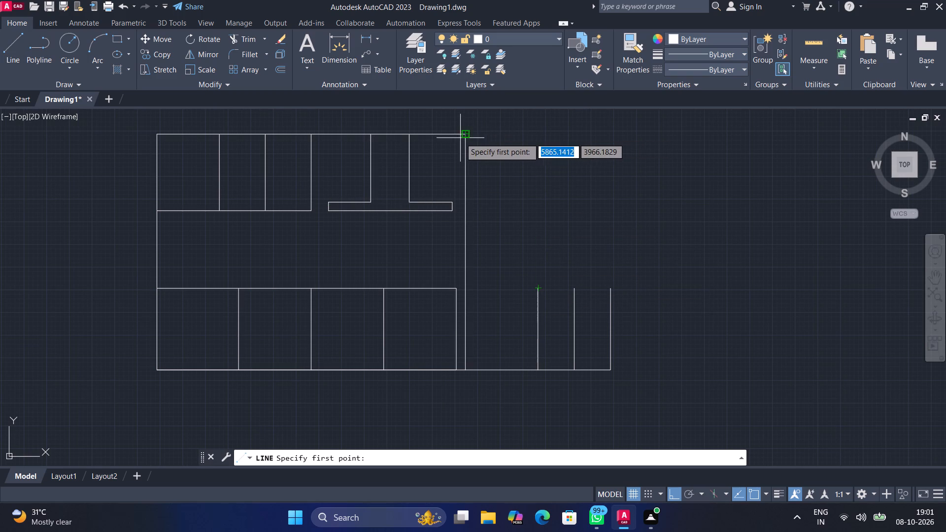
left_click(539, 134)
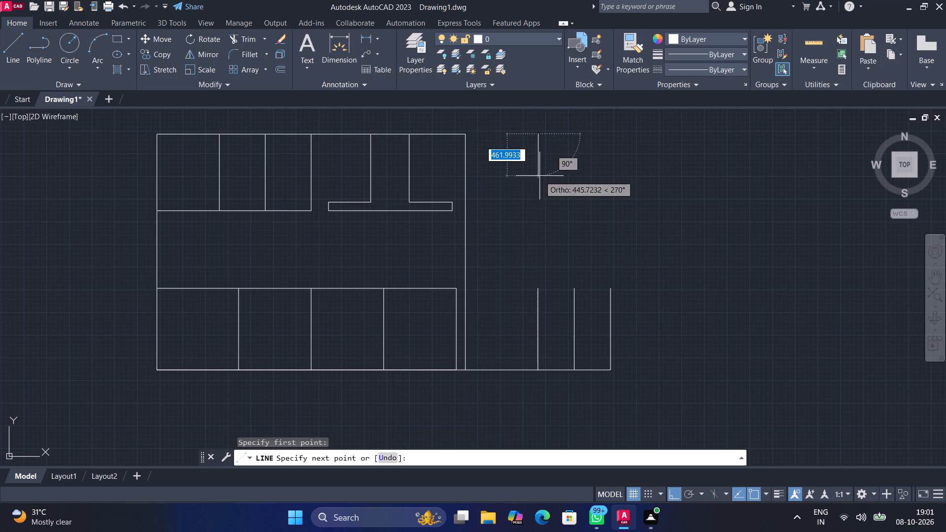
left_click(536, 291)
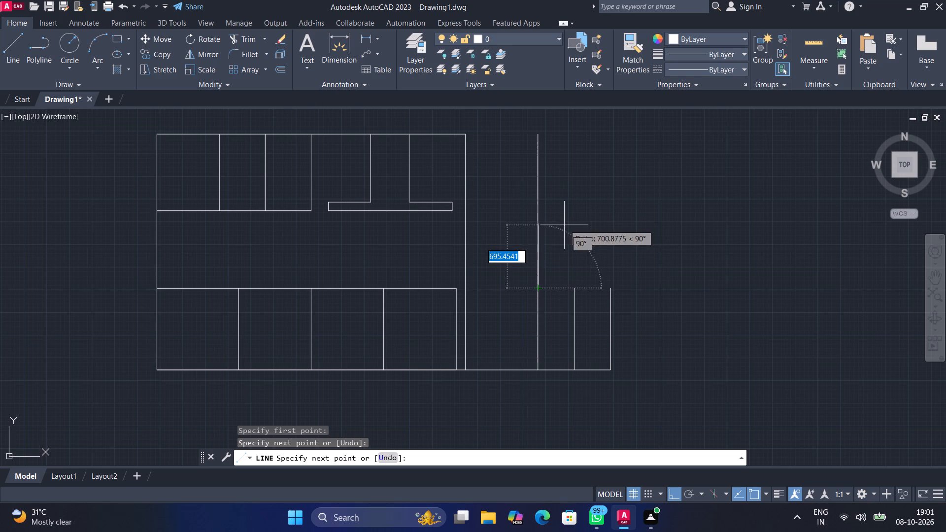
left_click(613, 290)
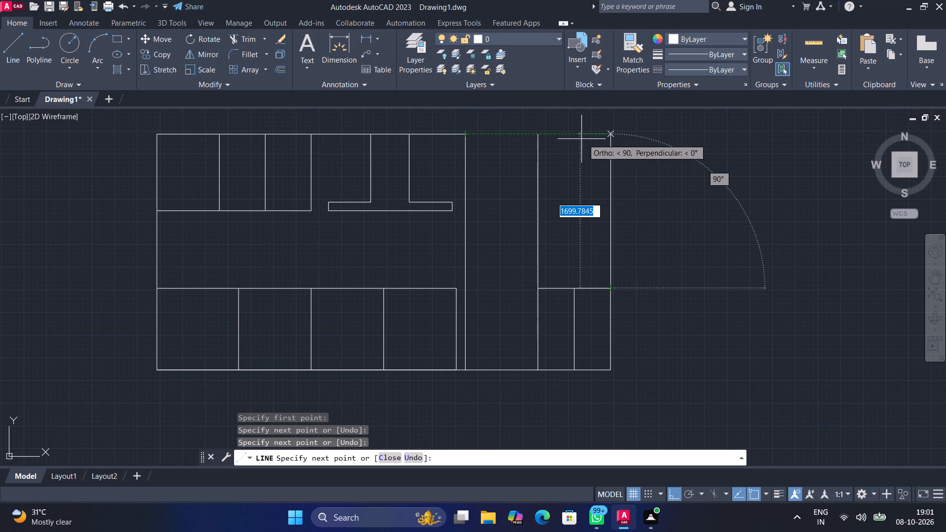
left_click(611, 135)
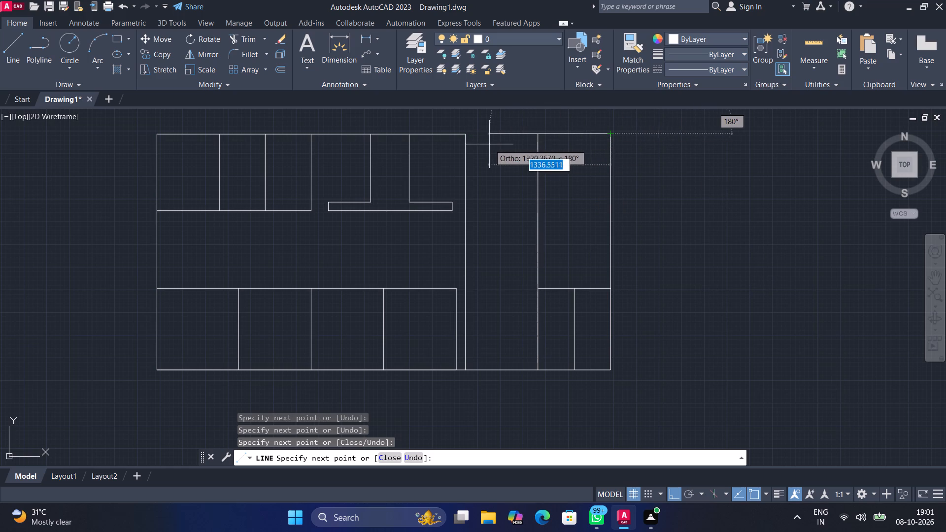
left_click(465, 135)
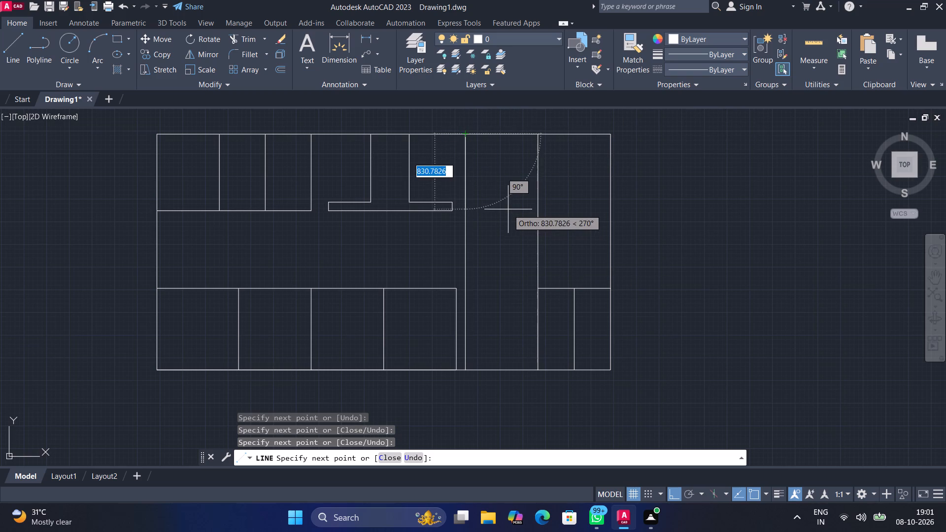
key("Escape")
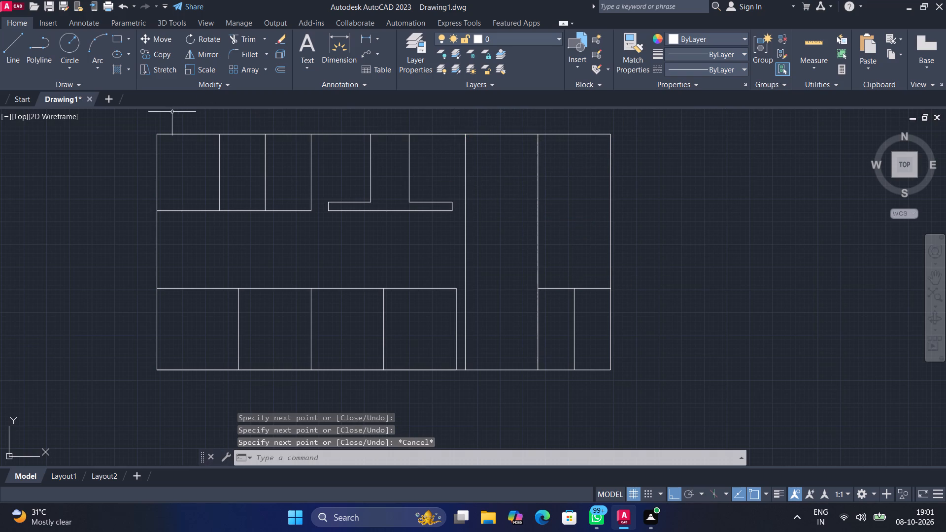
Extend the middle outer bay divider with a vertical line about 1700 long from its top end up to the top edge.
left_click(4, 55)
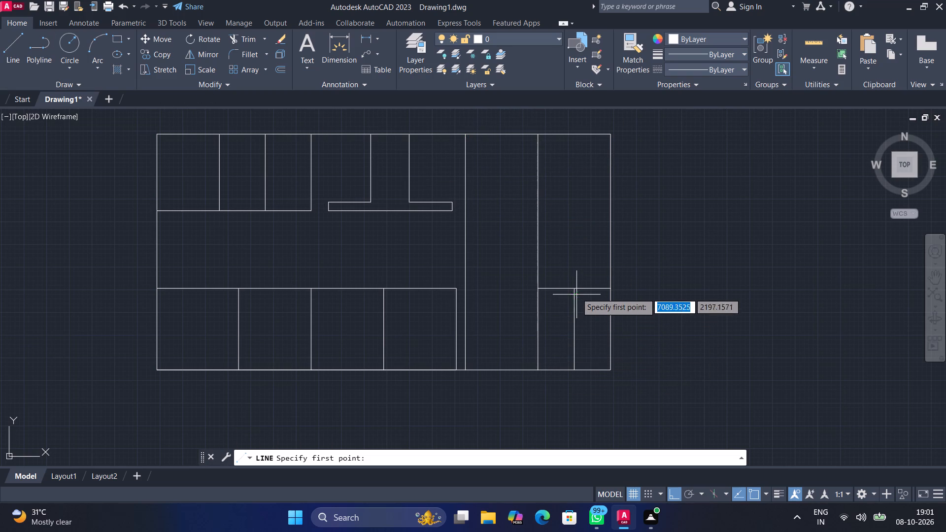
left_click(576, 291)
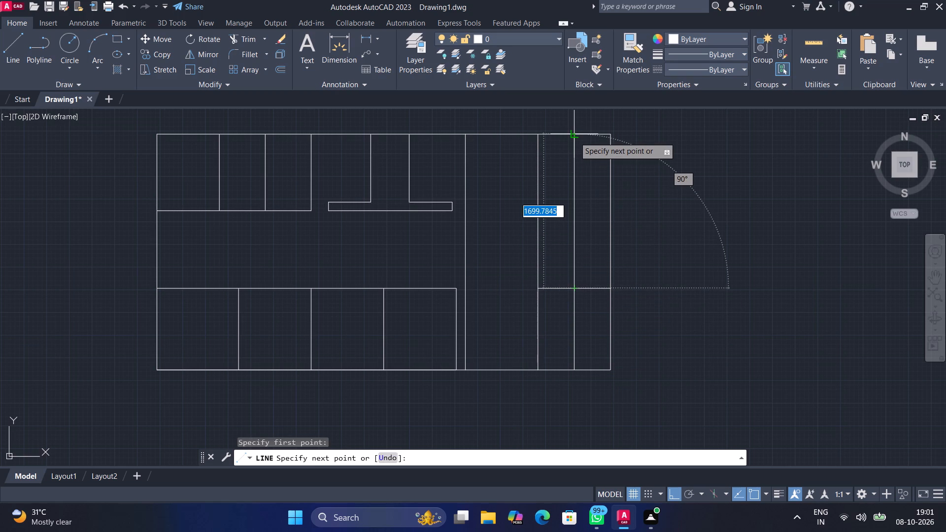
left_click(574, 136)
key("Escape")
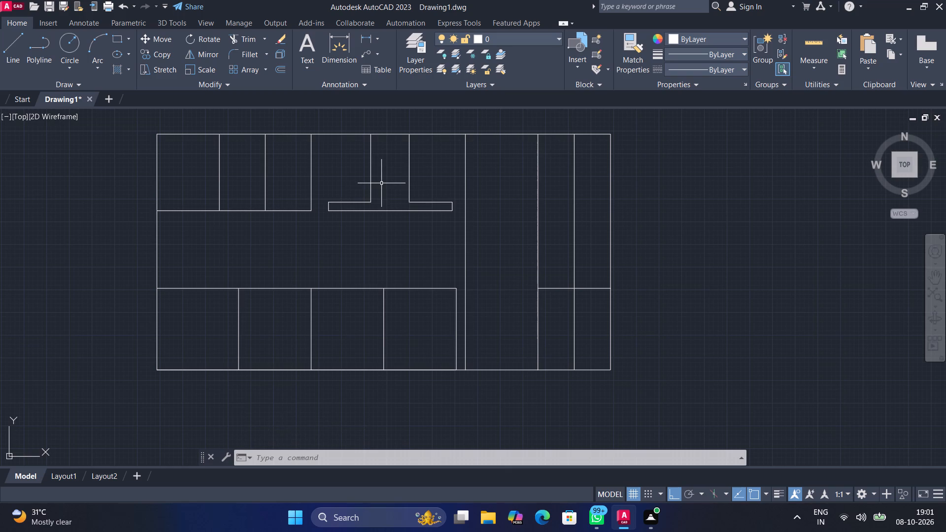
Draw an 800 horizontal line across the upper part of the strip between the rectangle's right edge and the first outer vertical line.
left_click(20, 65)
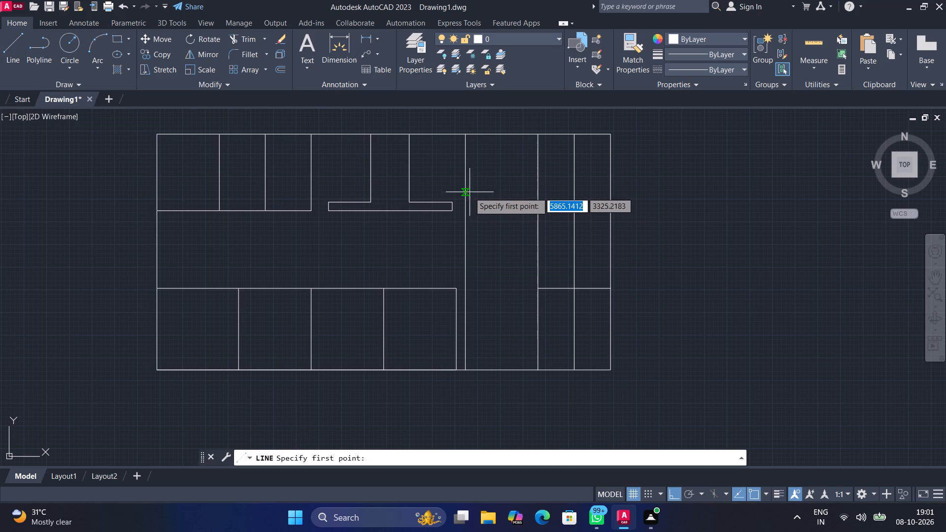
left_click(465, 193)
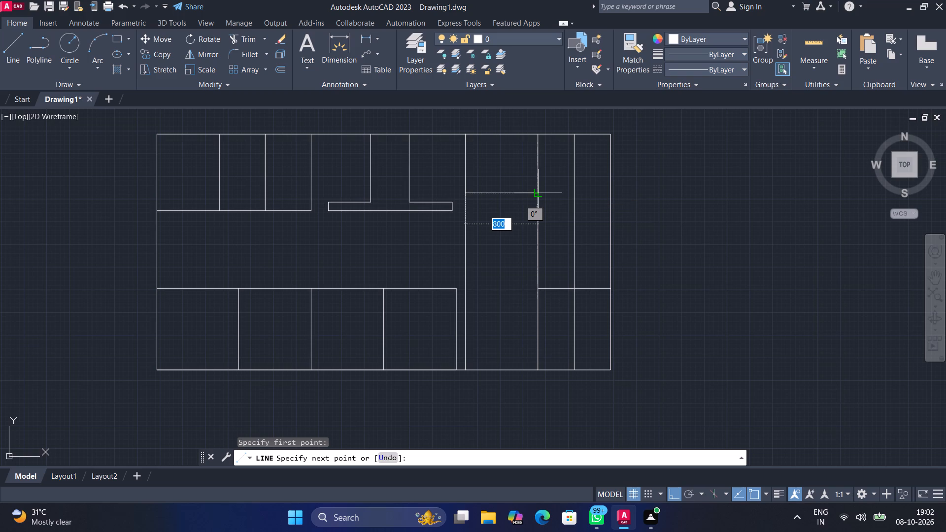
left_click(534, 193)
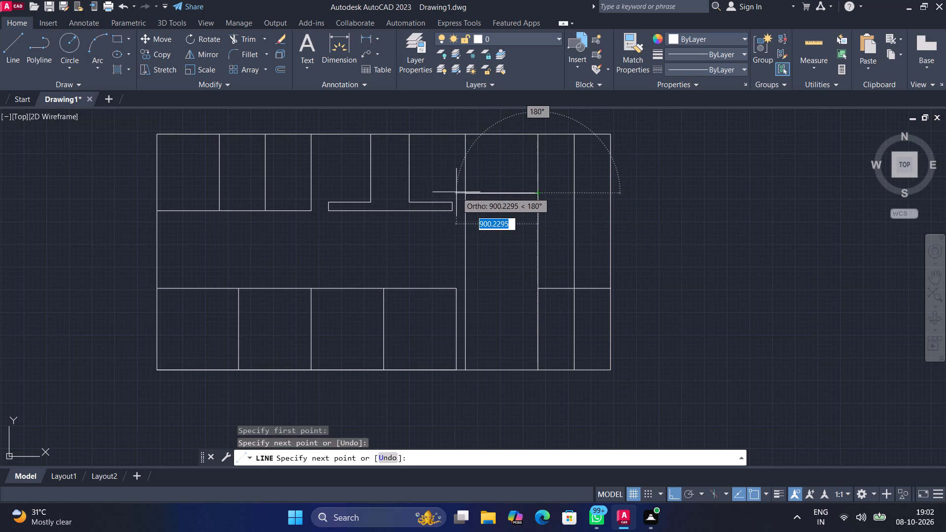
key("Escape")
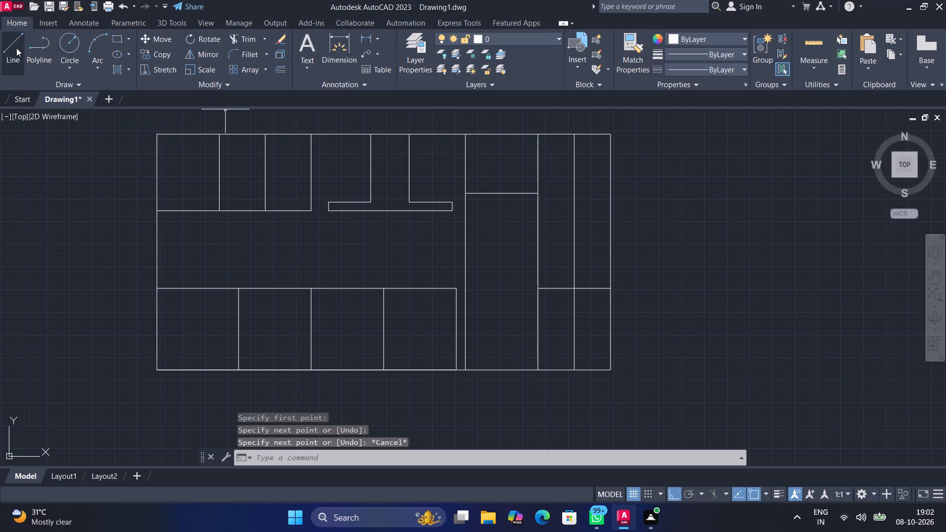
Just below that horizontal line, draw a three-sided box about 739 wide, starting and ending on the rectangle's right edge.
left_click(16, 48)
scroll(469, 211, "up", 1)
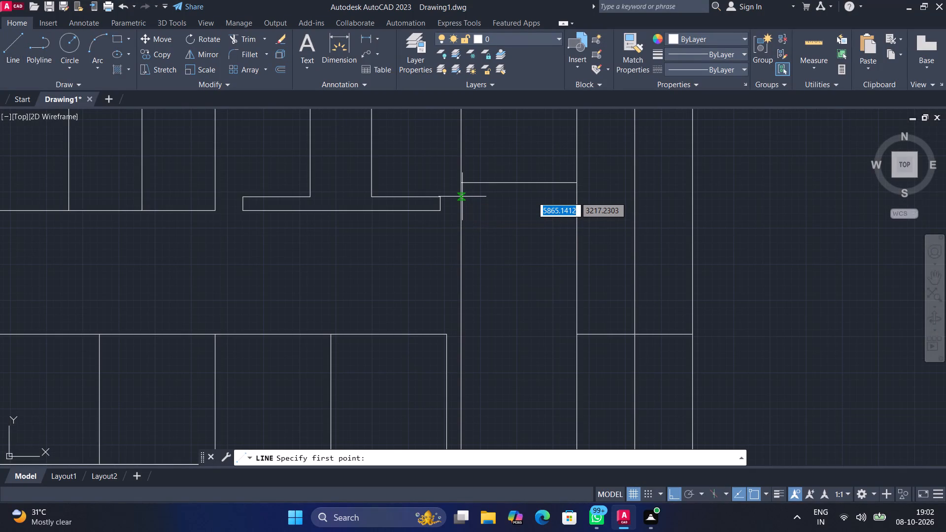
left_click(462, 197)
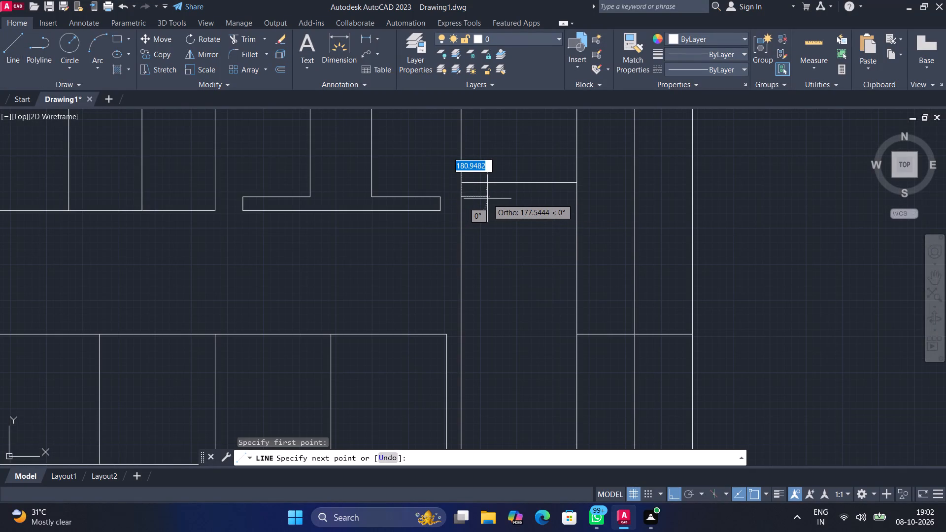
left_click(568, 199)
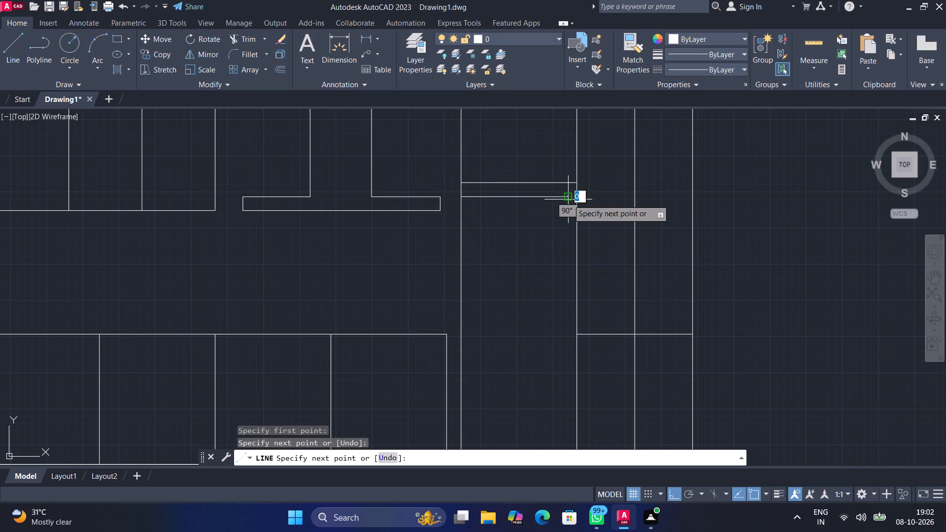
left_click(569, 249)
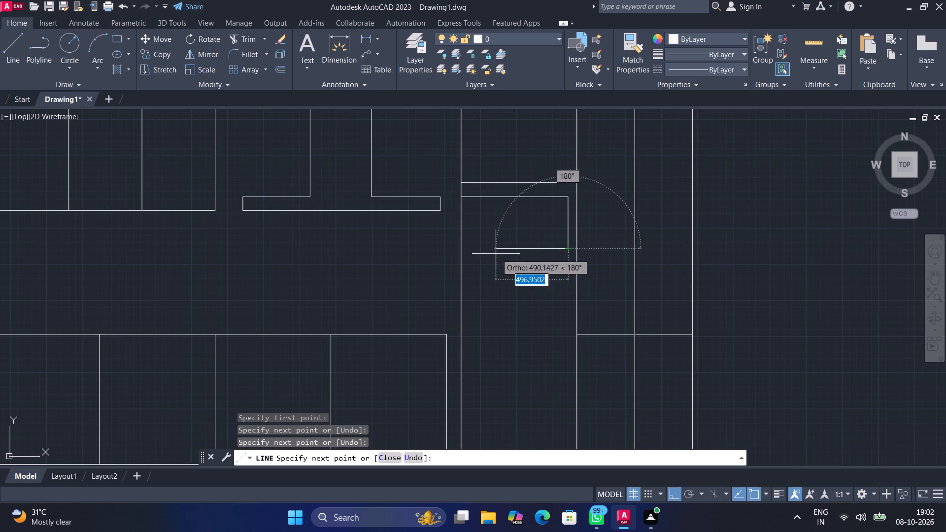
left_click(459, 248)
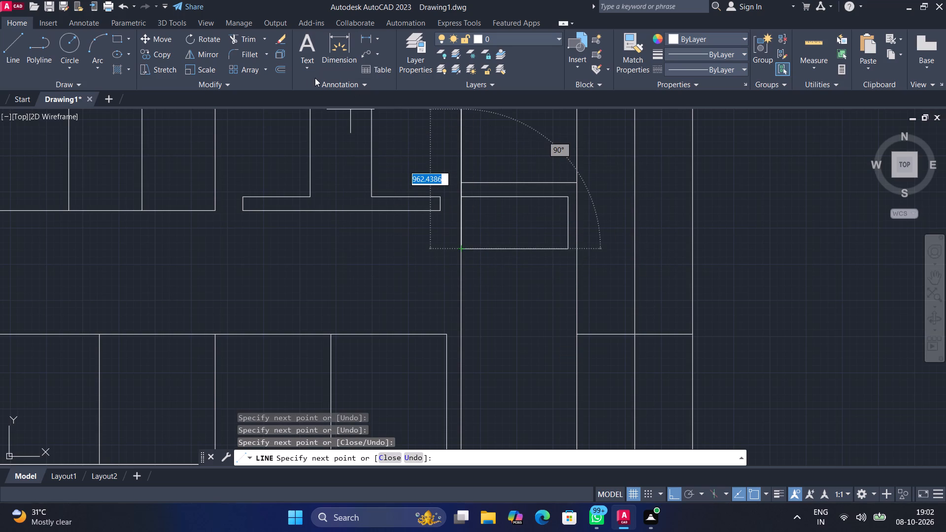
Offset the rectangle's right edge about 70 to the right into the small box, using the Through option.
left_click(276, 68)
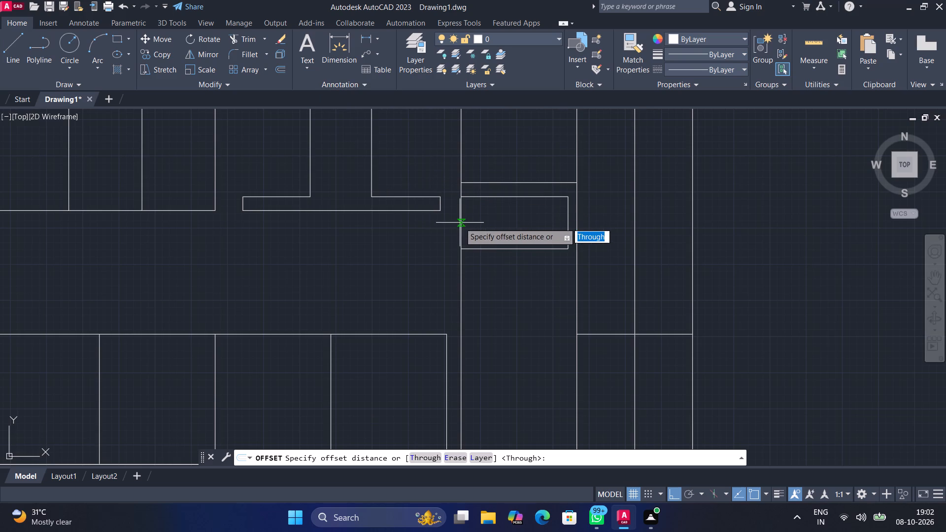
key("space")
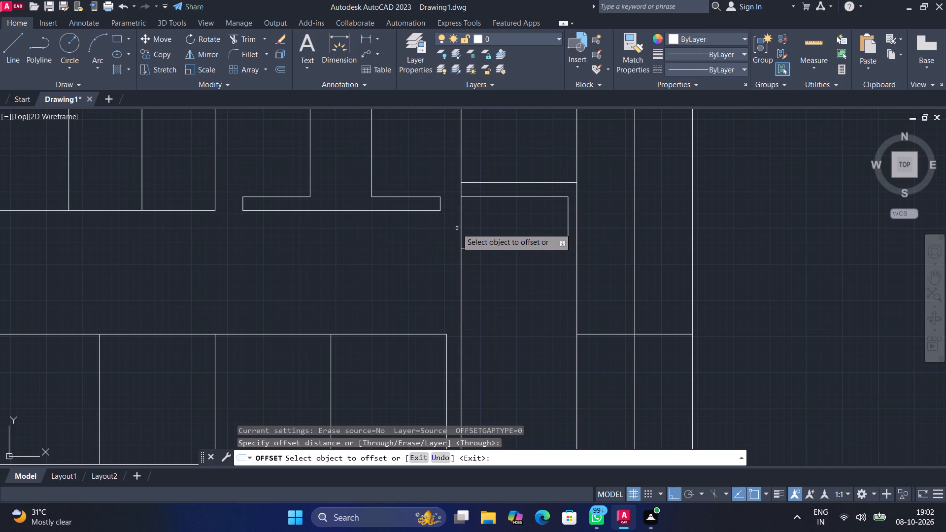
left_click(460, 223)
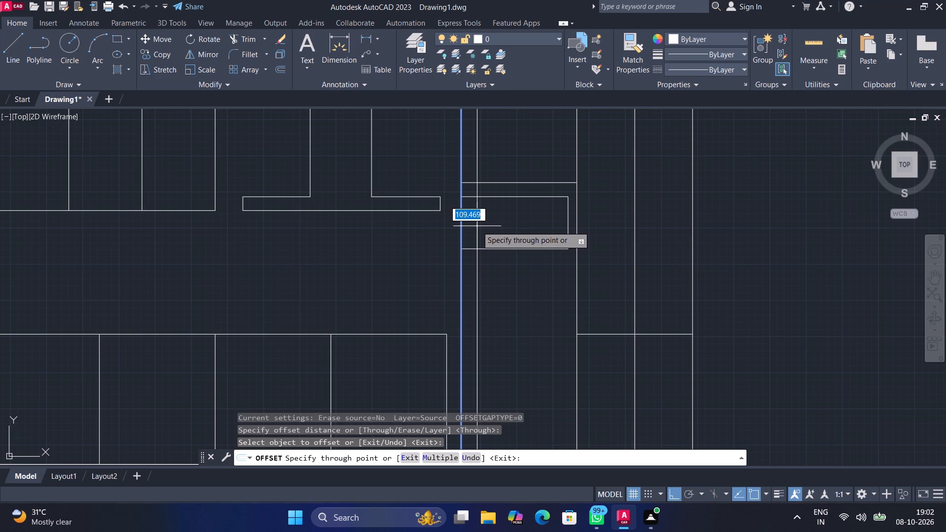
scroll(477, 226, "up", 3)
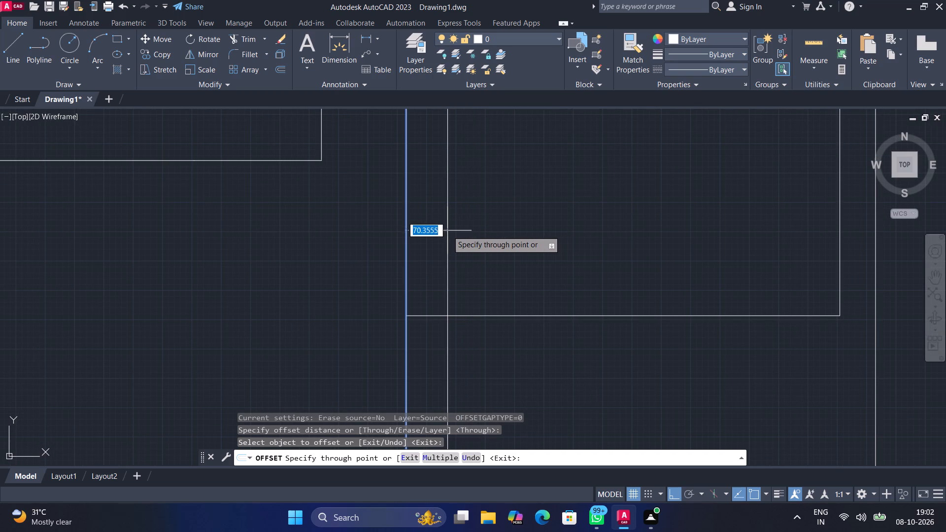
left_click(444, 231)
Offset the small box's top edge about 47 down, the vertical line inside it about 52 right, and the box's right and bottom edges inward.
scroll(460, 219, "down", 3)
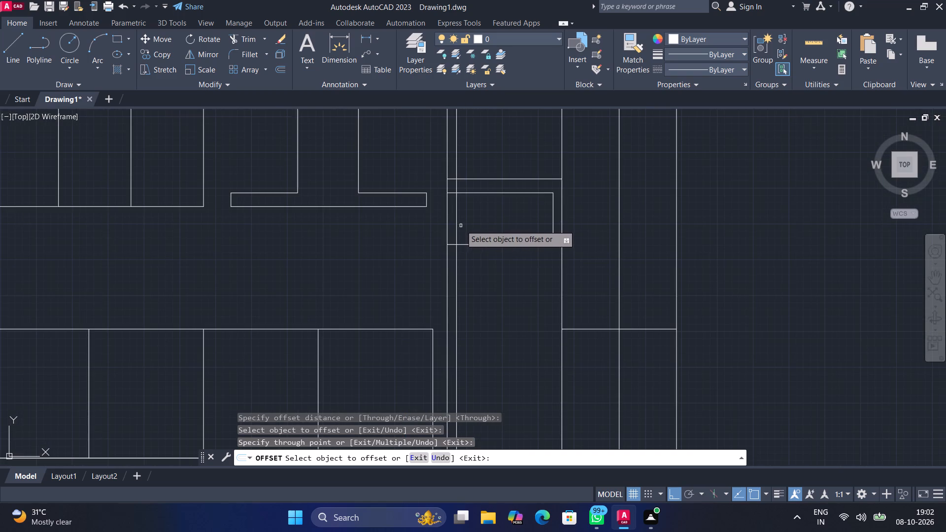
scroll(462, 224, "up", 1)
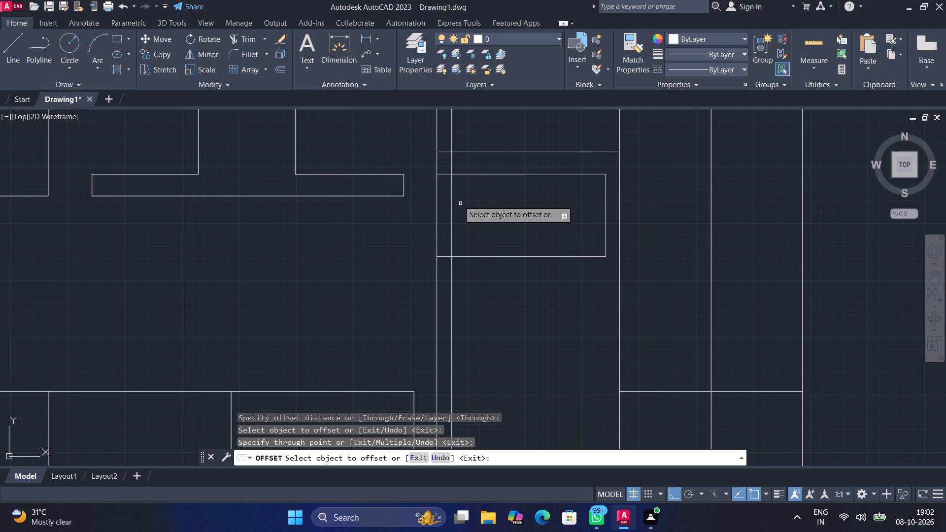
left_click(273, 68)
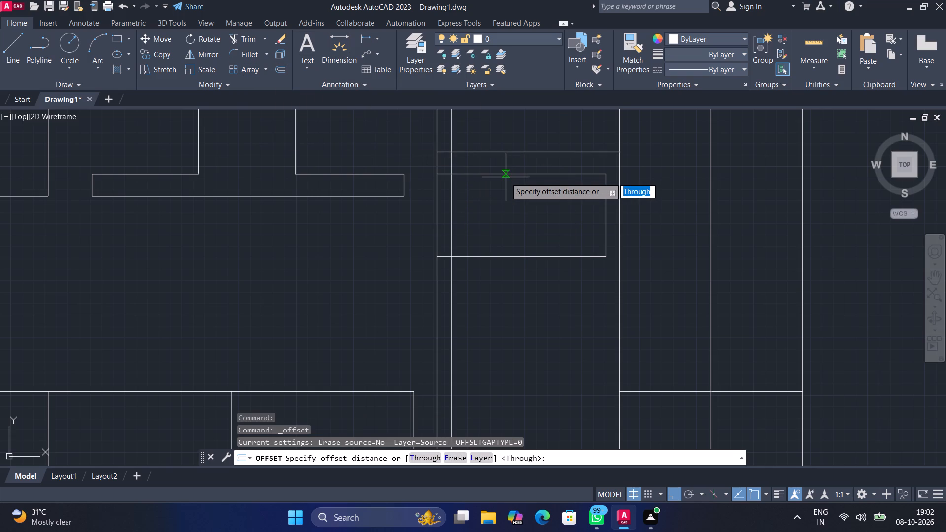
key("space")
left_click(506, 175)
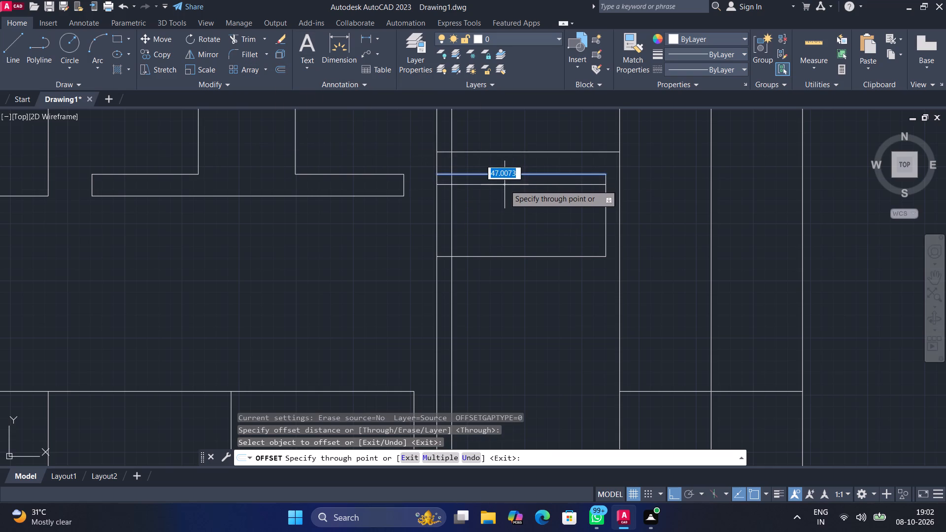
left_click(505, 184)
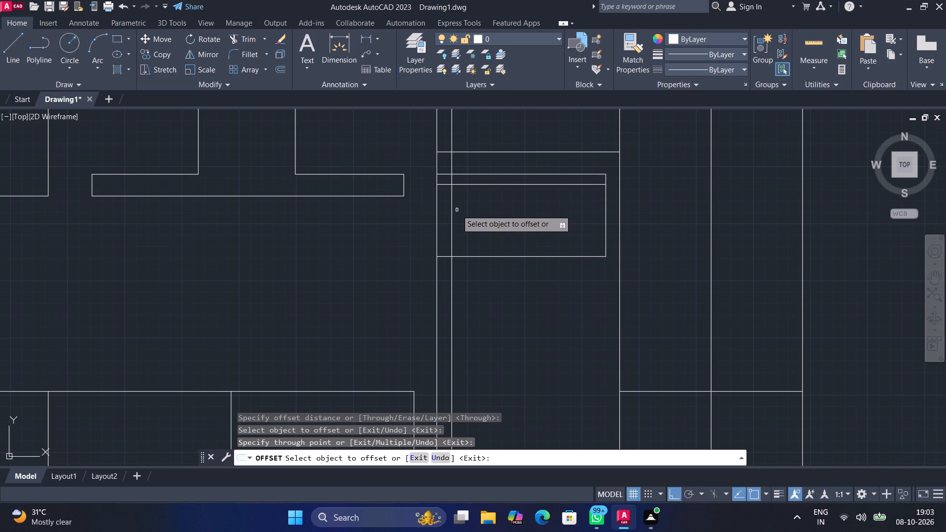
left_click(453, 212)
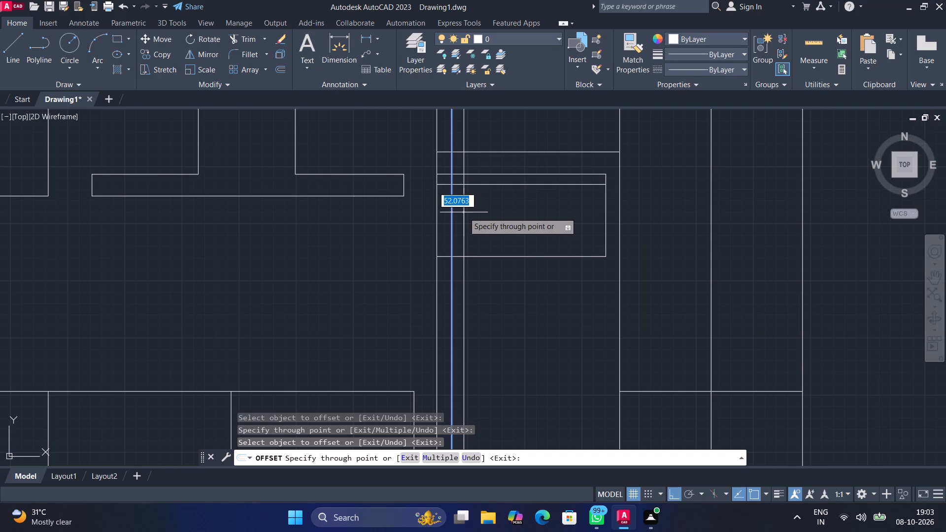
left_click(464, 212)
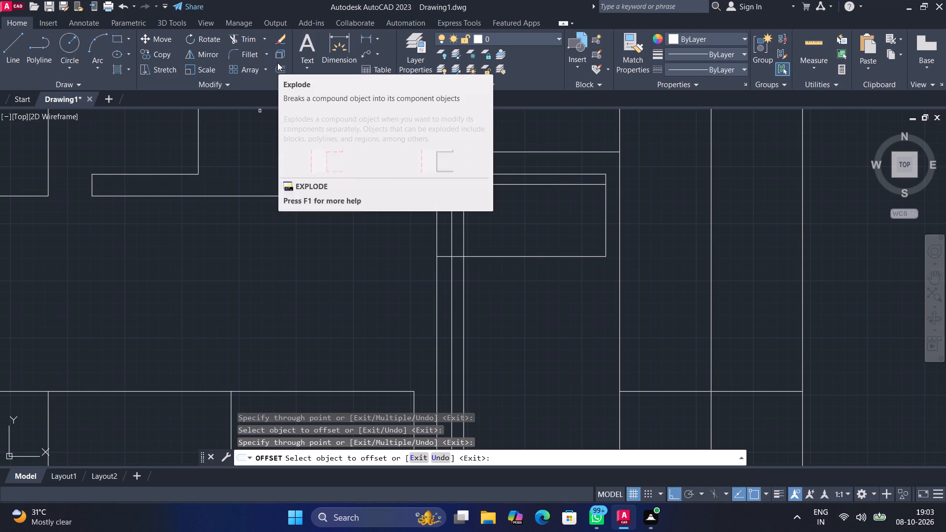
left_click(606, 217)
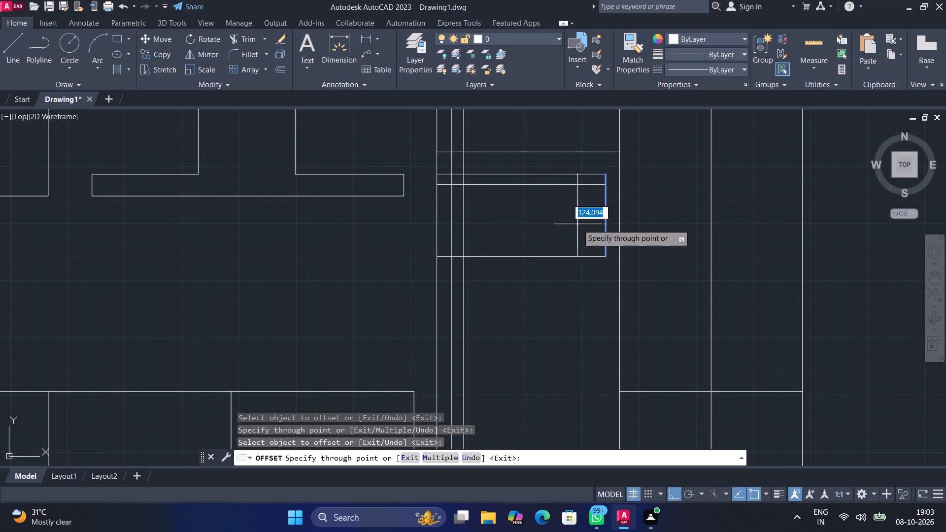
left_click(583, 224)
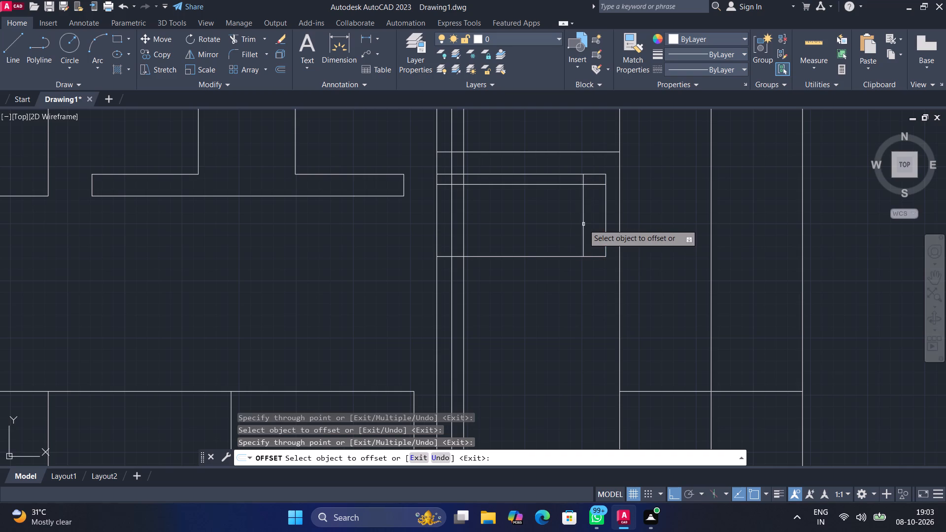
left_click(527, 257)
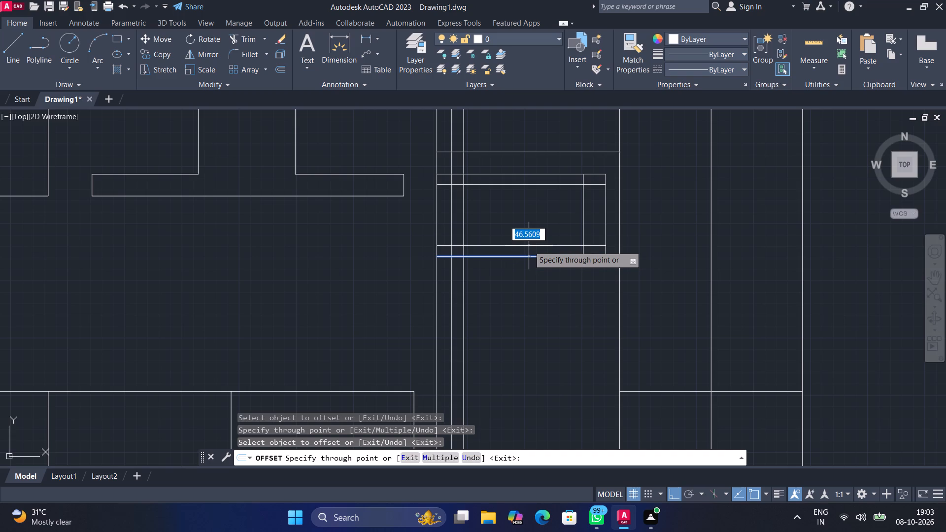
left_click(531, 238)
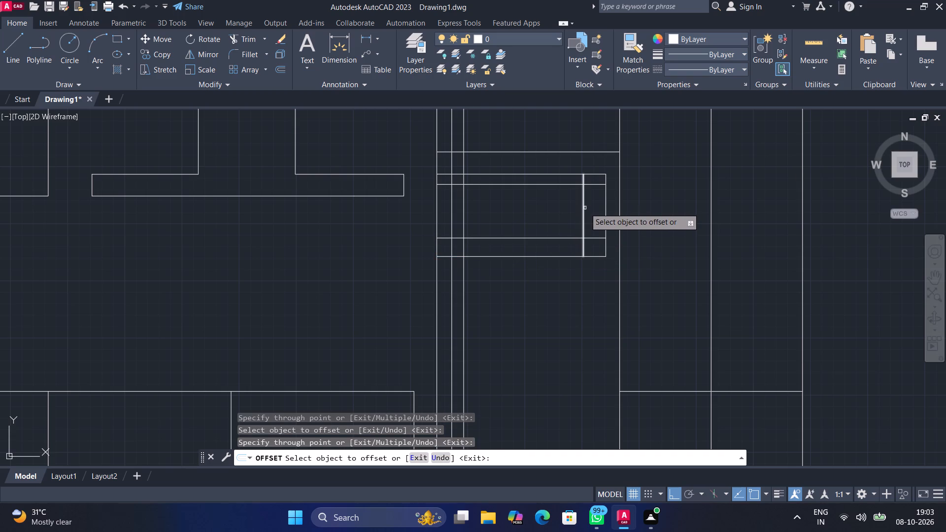
Offset the four new lines inward again, the upper one about 50 down and the left vertical one about 43 to the right.
left_click(585, 208)
left_click(573, 211)
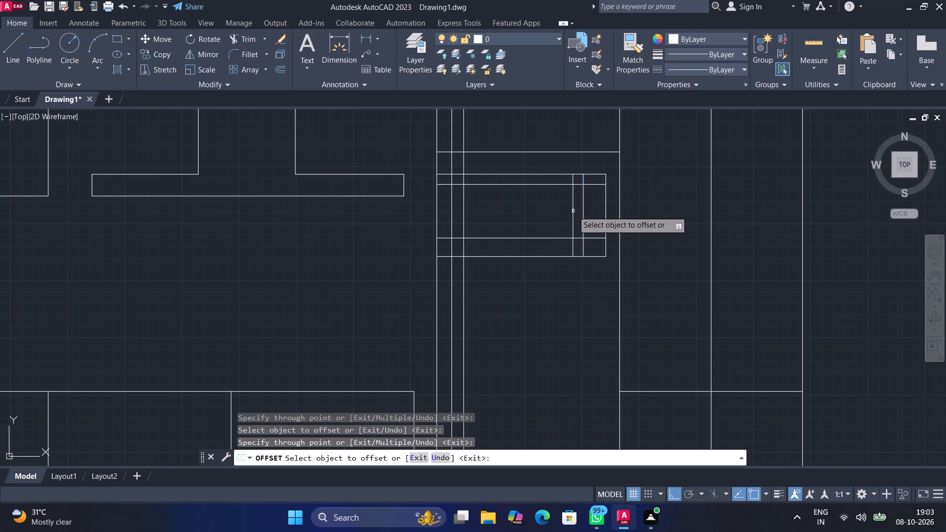
left_click(544, 183)
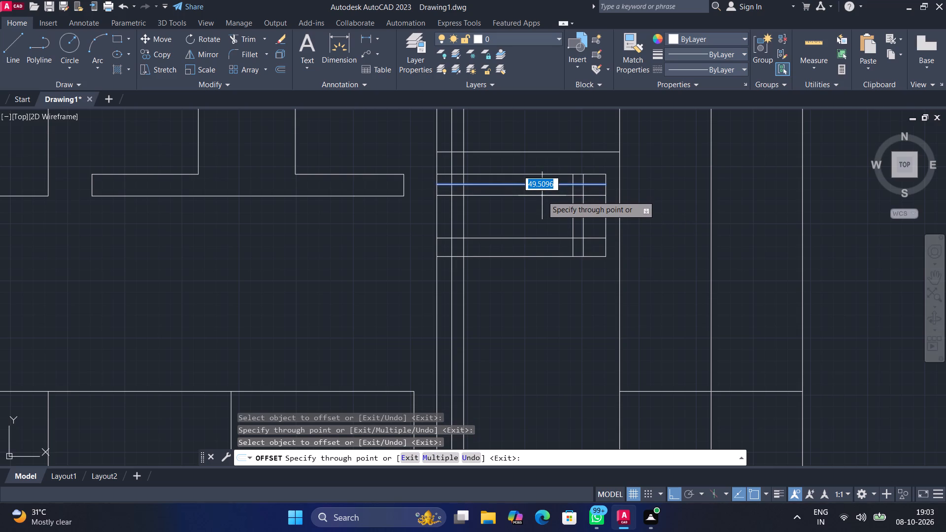
left_click(542, 196)
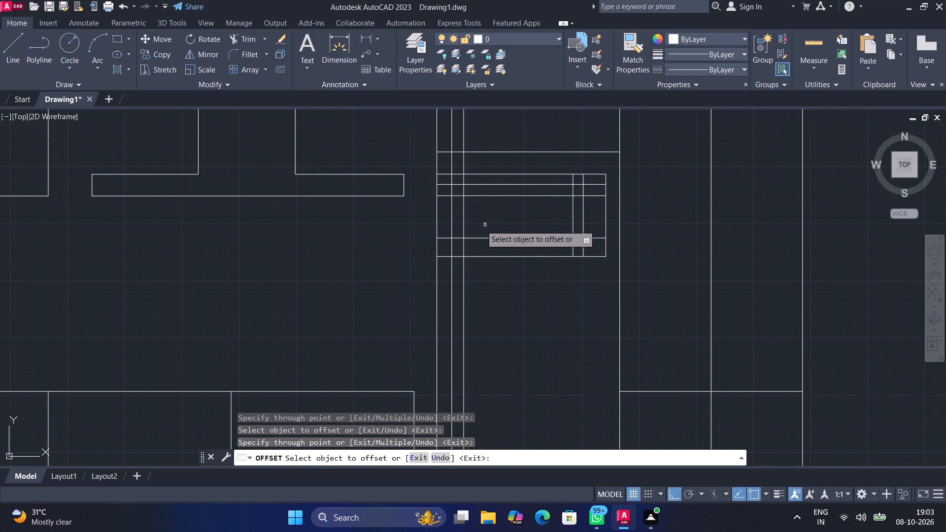
left_click(465, 219)
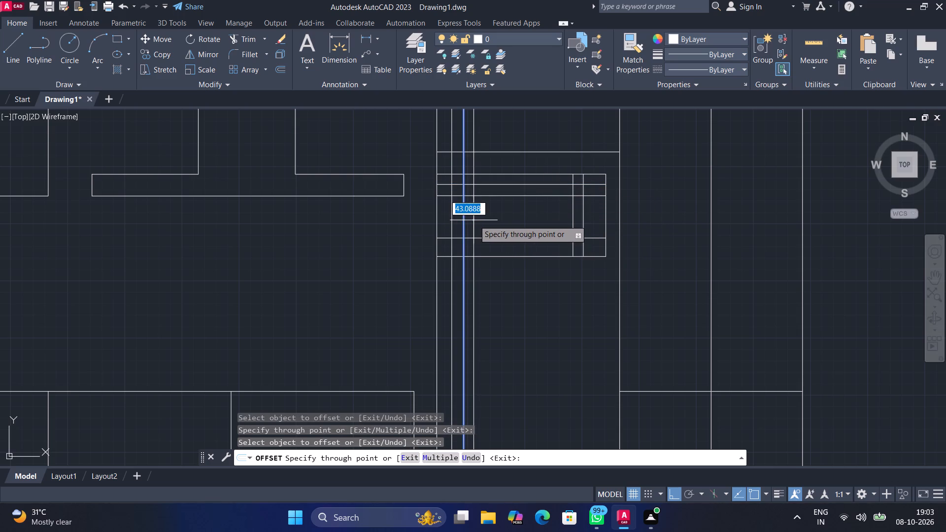
left_click(474, 220)
left_click(504, 237)
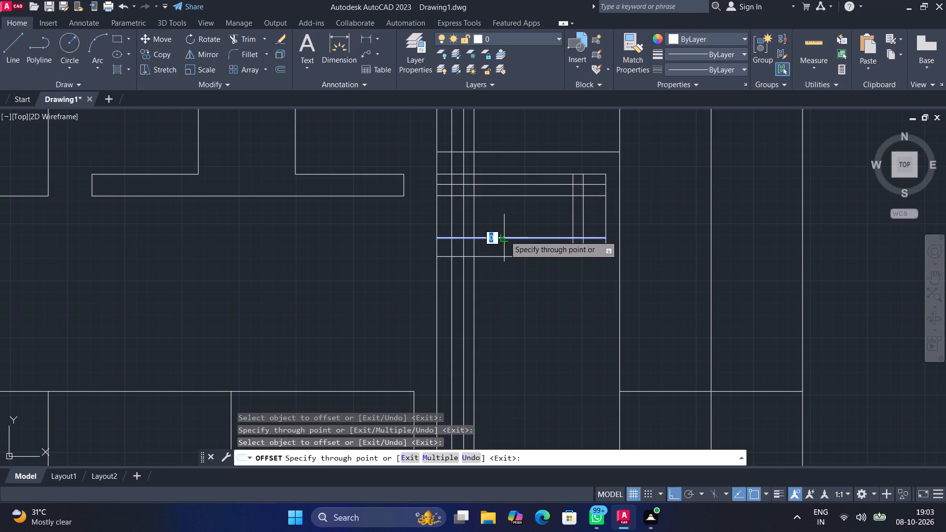
left_click(505, 230)
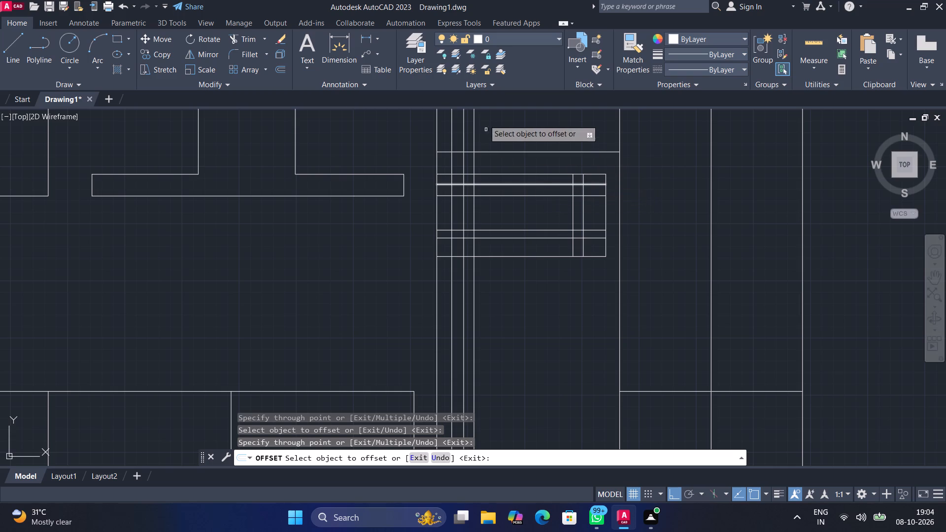
Trim away the middle portions of the first upper and lower offset lines inside the small box.
left_click(256, 44)
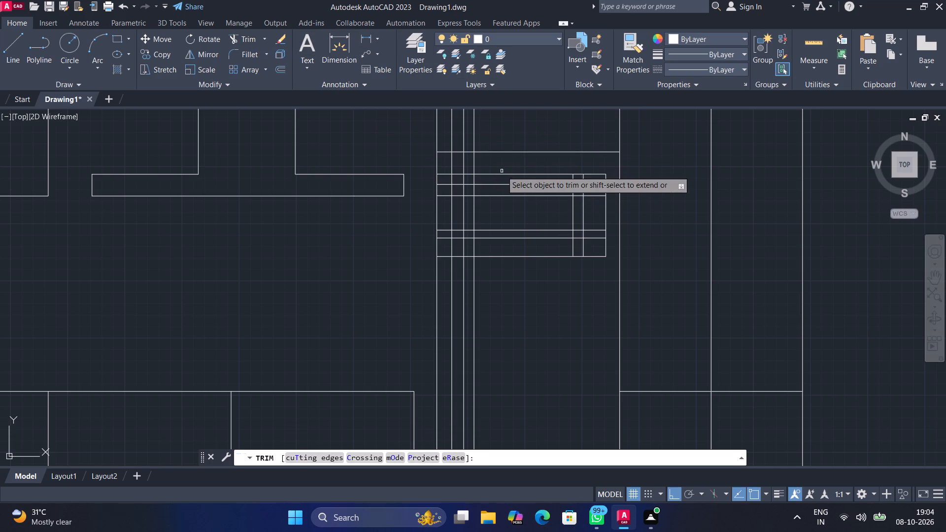
left_click(501, 183)
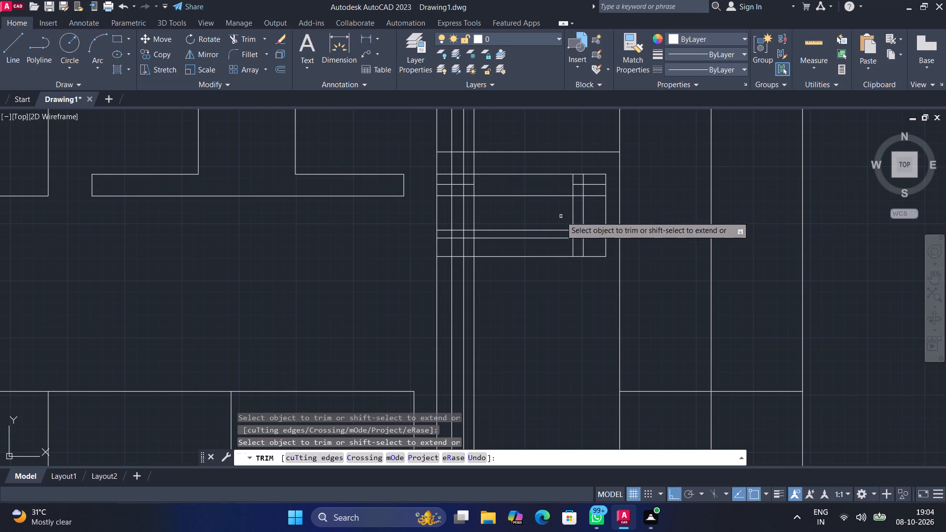
left_click(533, 238)
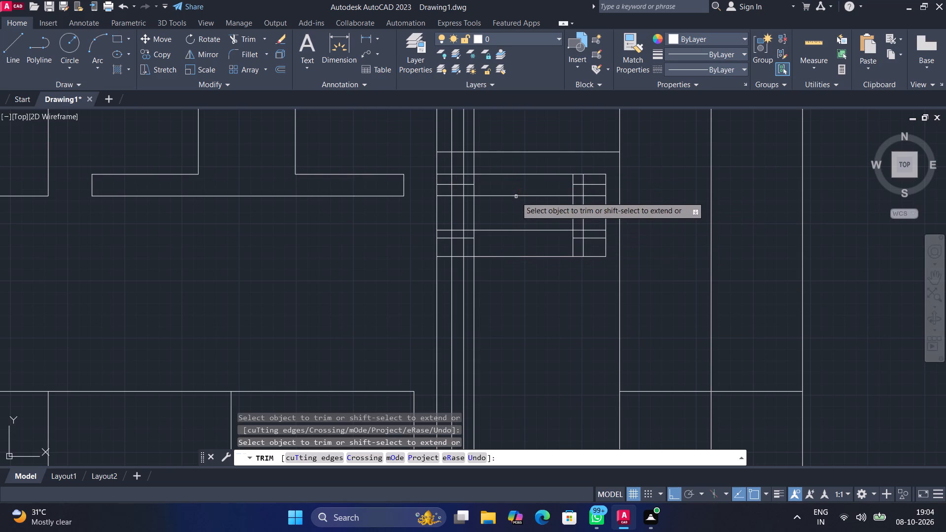
left_click(470, 237)
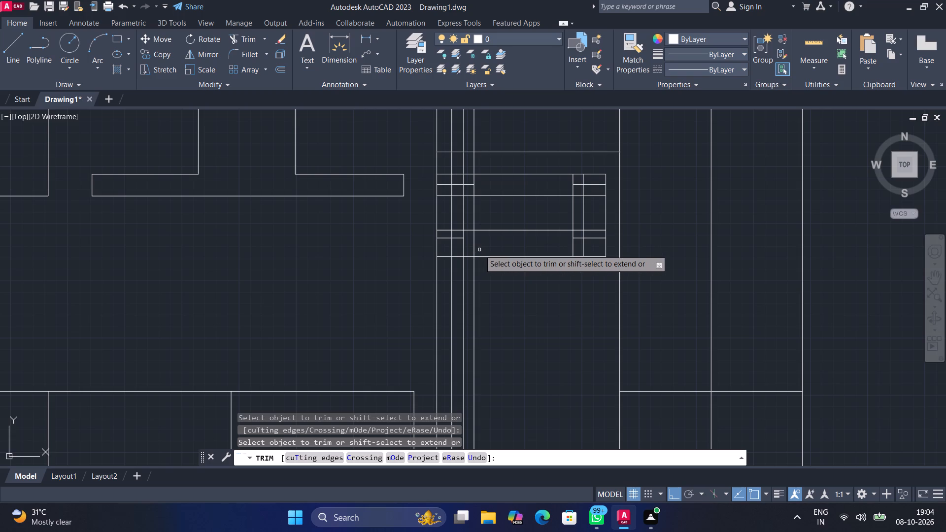
Trim the second and third left vertical lines in the box's lower and upper bands and just above it, plus the upper horizontal pieces between them.
left_click_drag(479, 250, 470, 250)
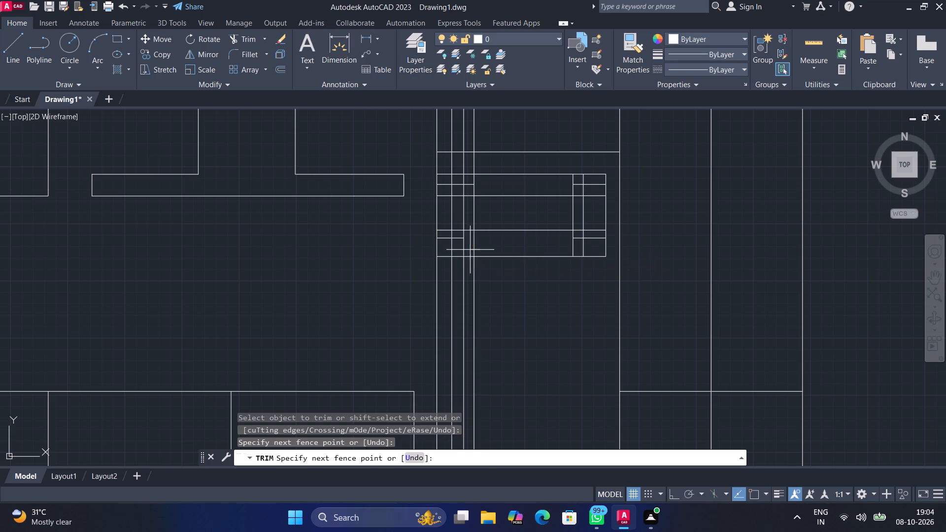
left_click_drag(470, 250, 462, 248)
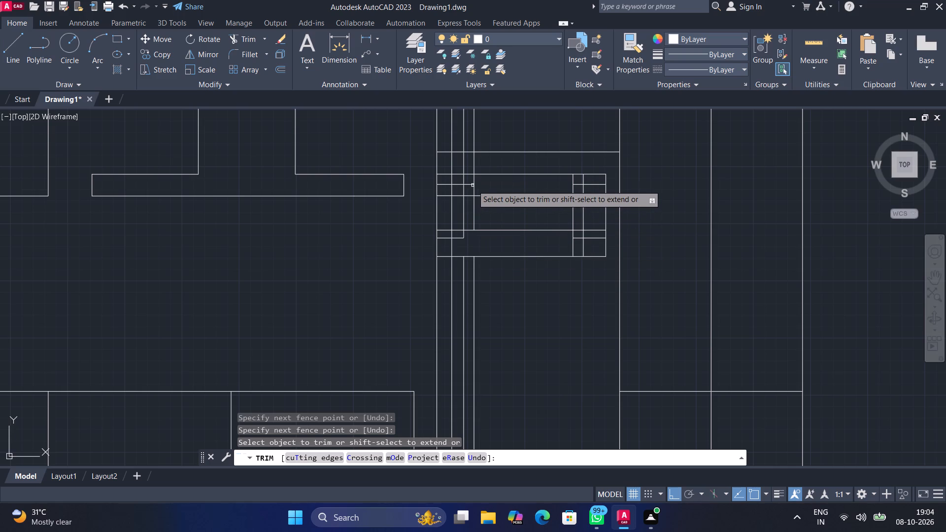
left_click_drag(478, 183, 455, 188)
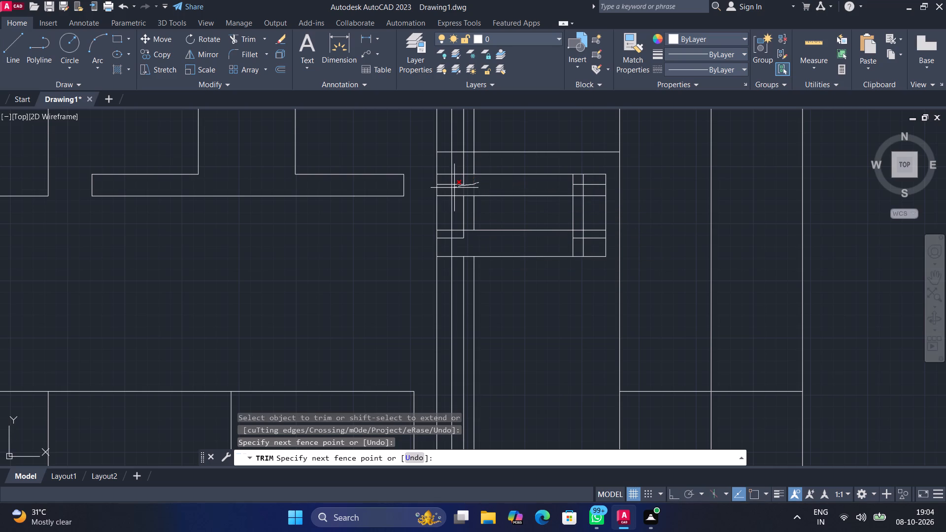
left_click_drag(455, 188, 457, 188)
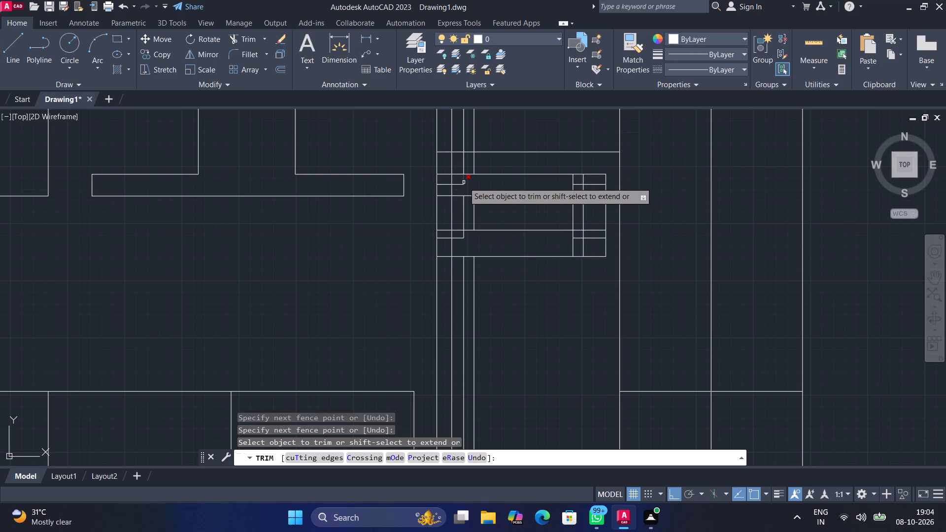
left_click(462, 182)
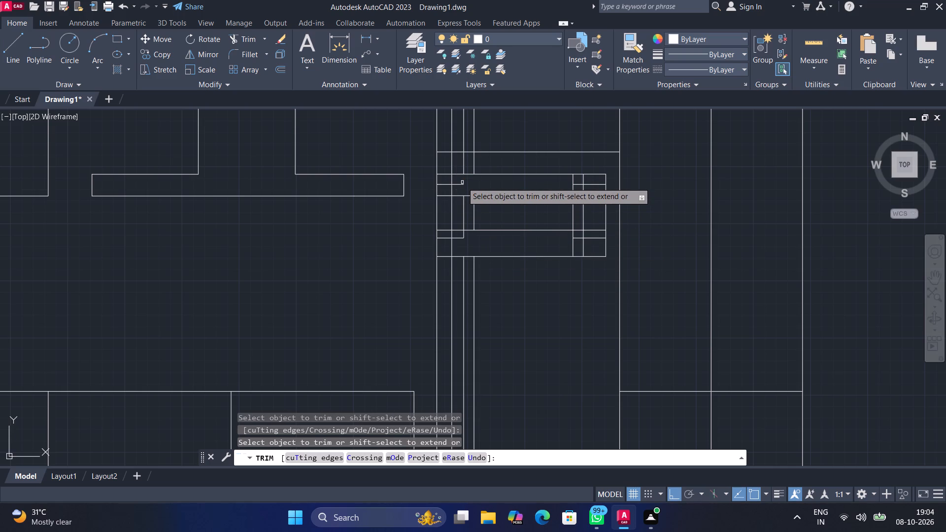
left_click(462, 183)
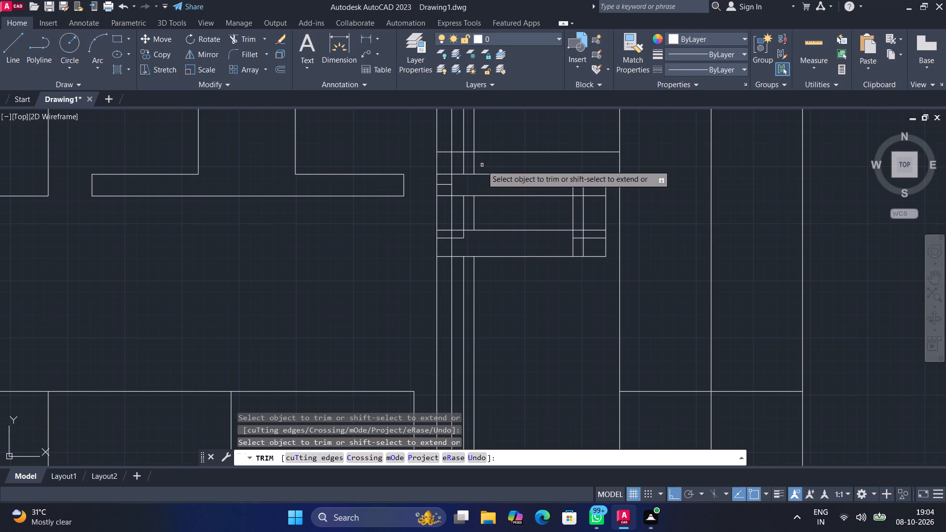
left_click_drag(477, 165, 463, 165)
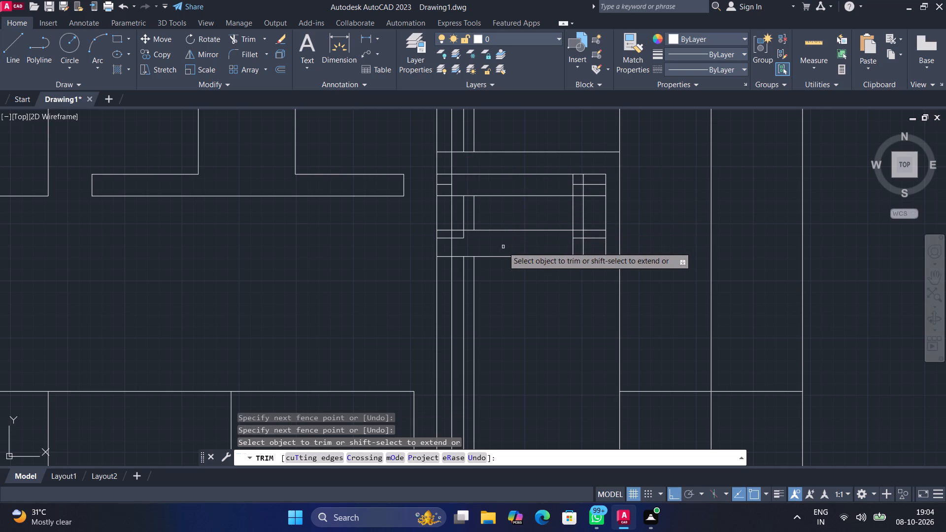
Trim the remaining line pieces between the first left vertical offset line and the small inner rectangle.
left_click(463, 219)
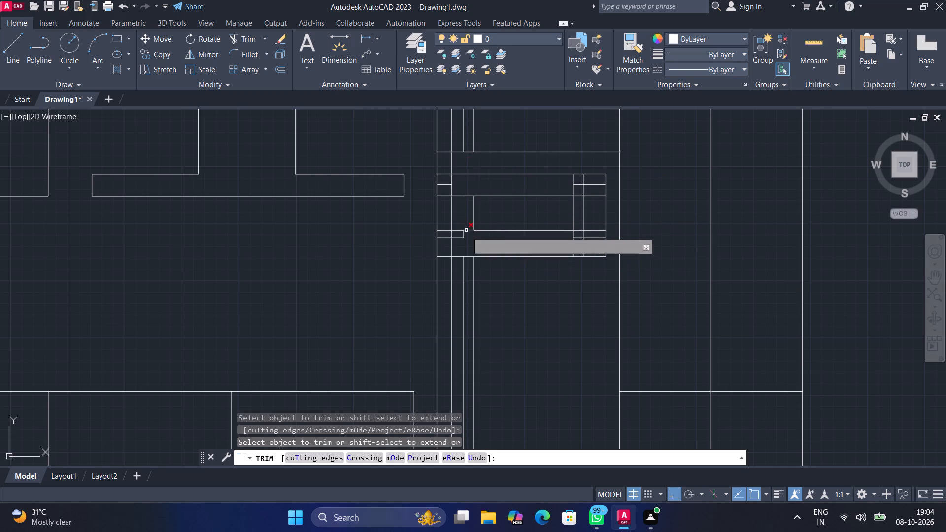
left_click(464, 197)
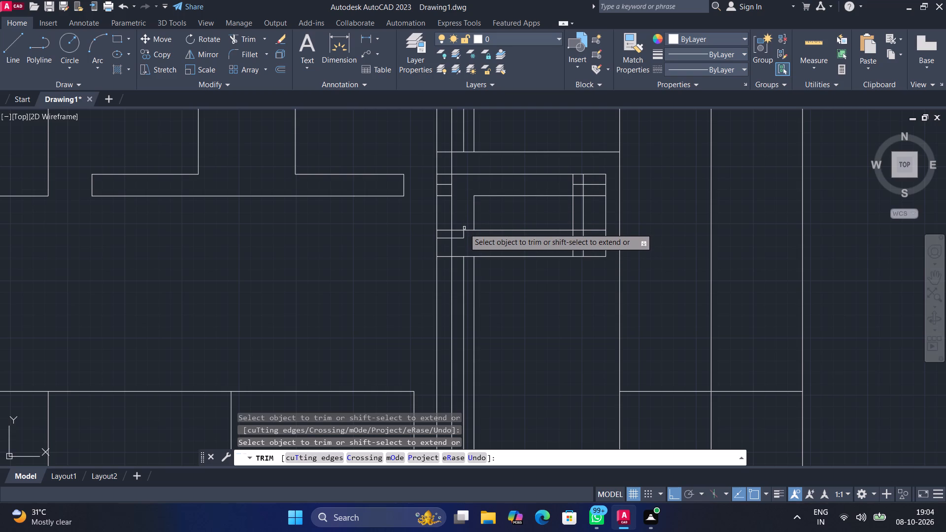
left_click(465, 231)
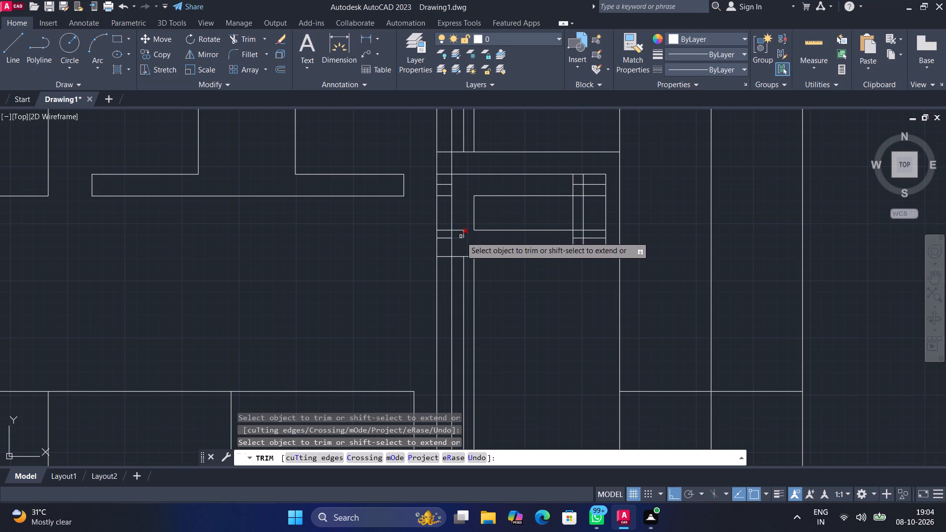
left_click(461, 236)
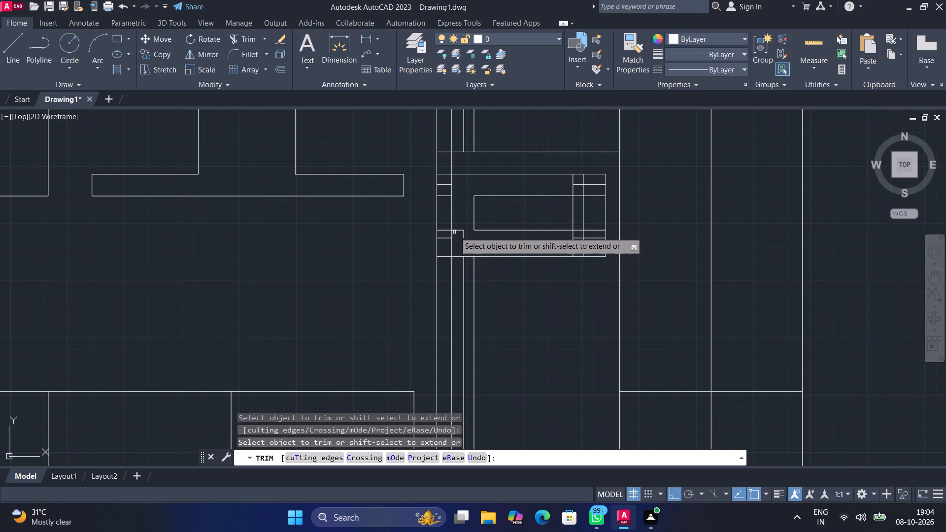
left_click(455, 231)
left_click(463, 235)
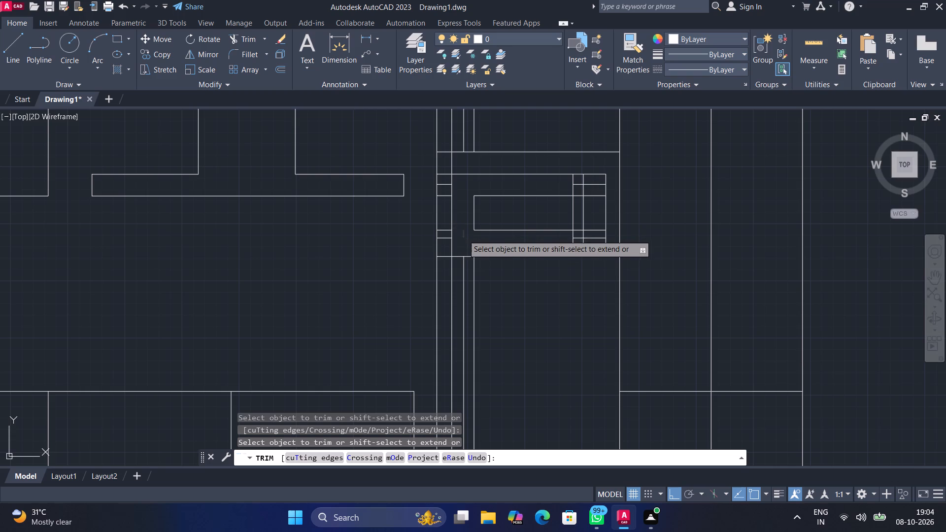
Trim away the short horizontal pieces between the small box's left edge and its first left vertical offset line.
left_click_drag(444, 184, 441, 212)
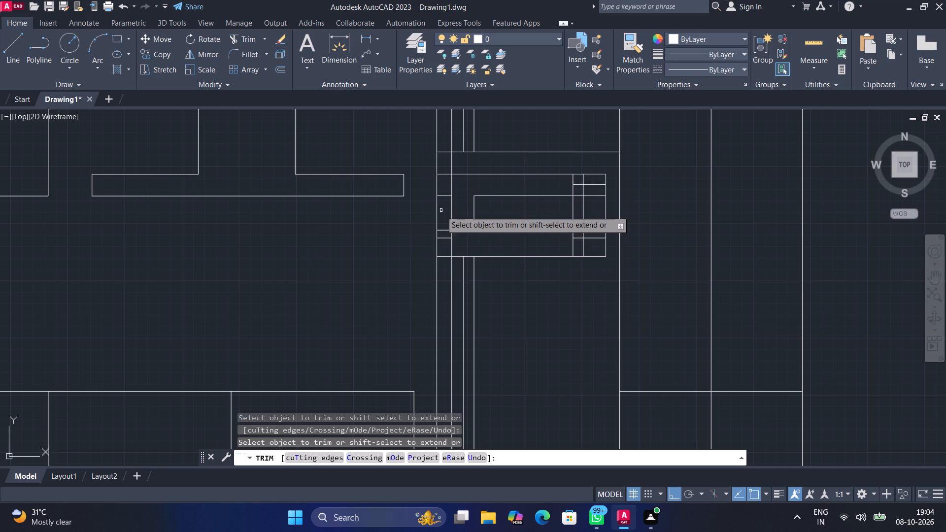
left_click_drag(441, 212, 445, 233)
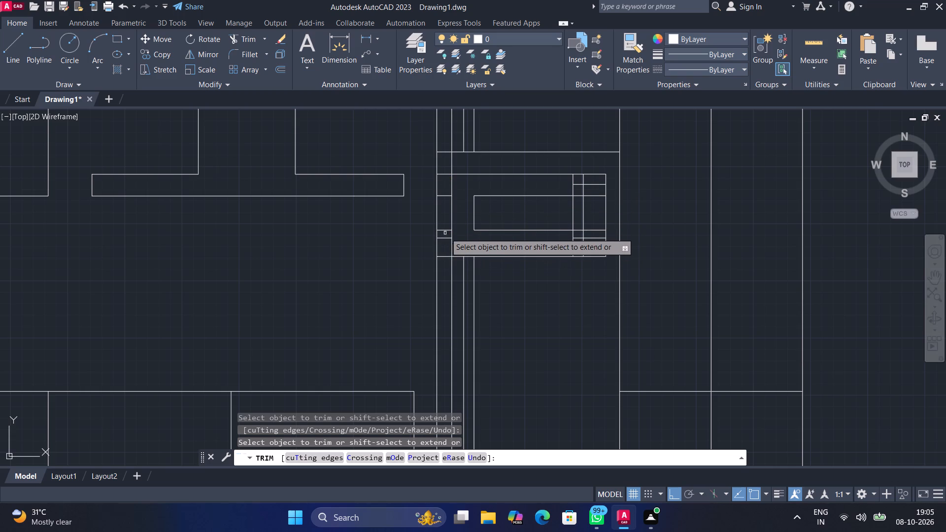
left_click_drag(445, 233, 448, 216)
left_click_drag(443, 193, 443, 199)
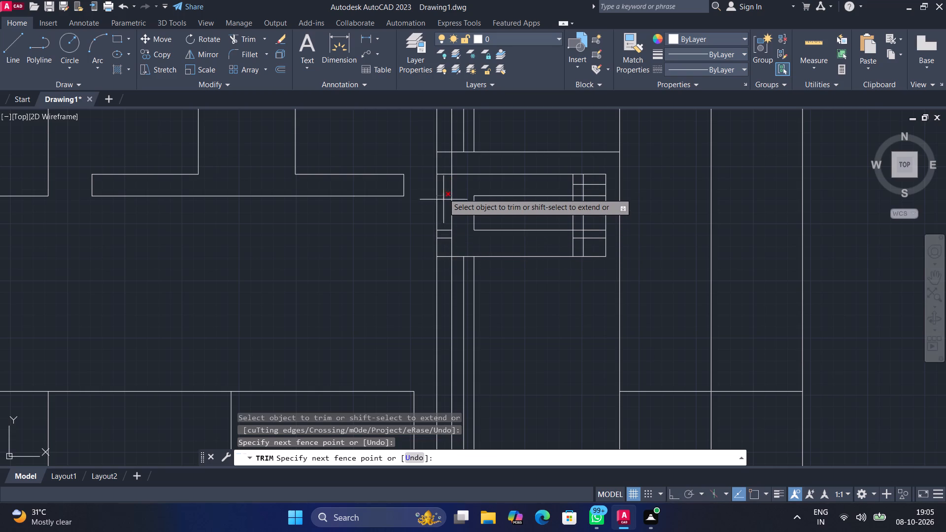
left_click_drag(443, 199, 444, 241)
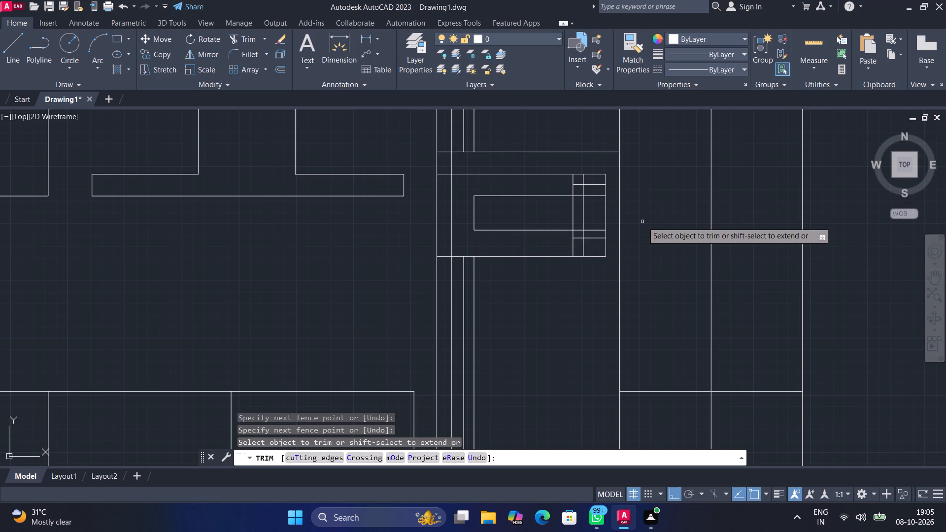
Trim the leftover horizontal and vertical pieces between the small inner rectangle and the first right vertical offset line.
left_click(572, 237)
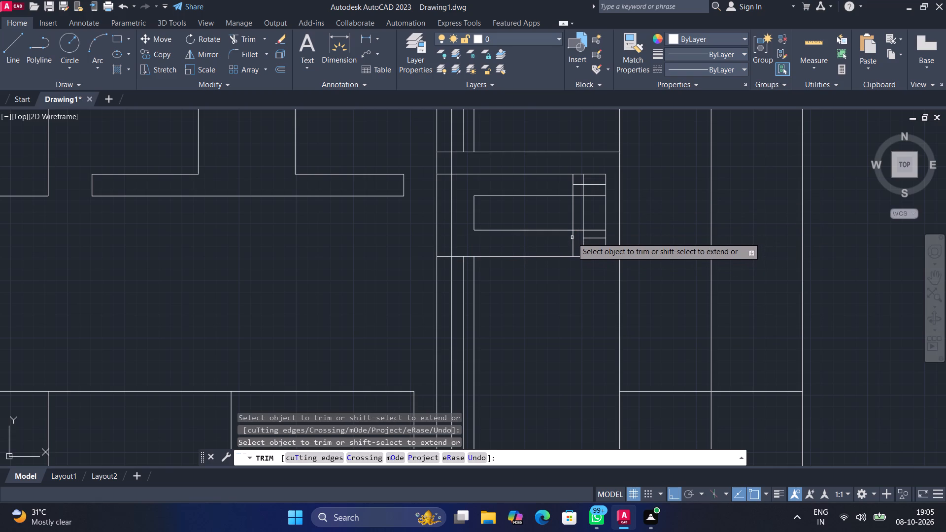
left_click(572, 237)
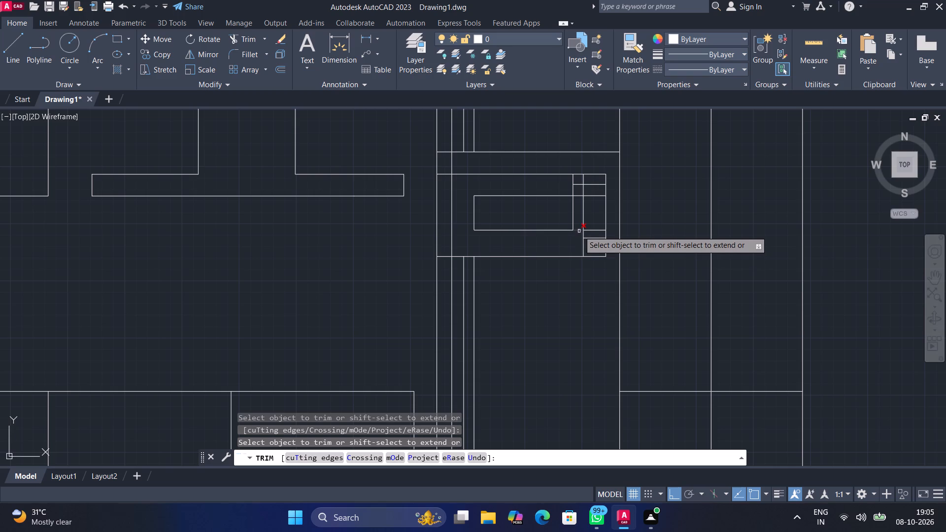
left_click(579, 231)
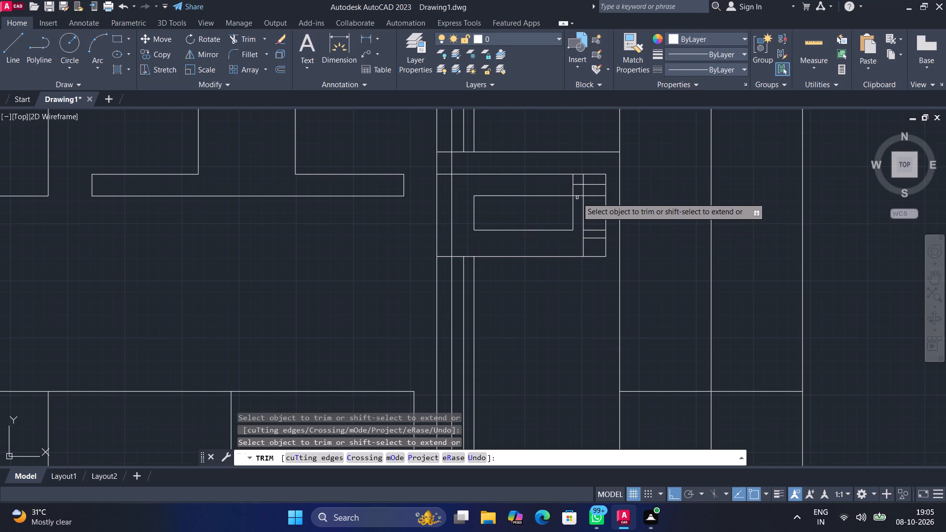
left_click(577, 196)
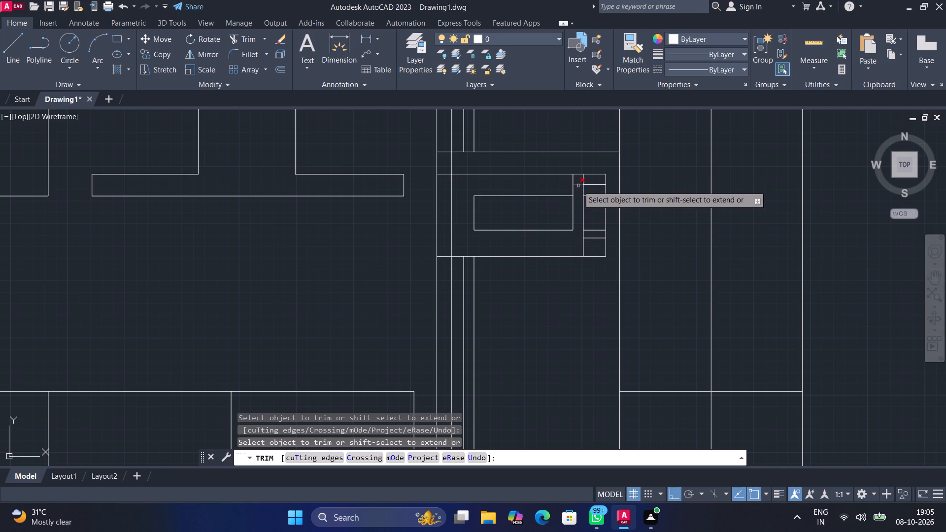
left_click(578, 185)
left_click(574, 186)
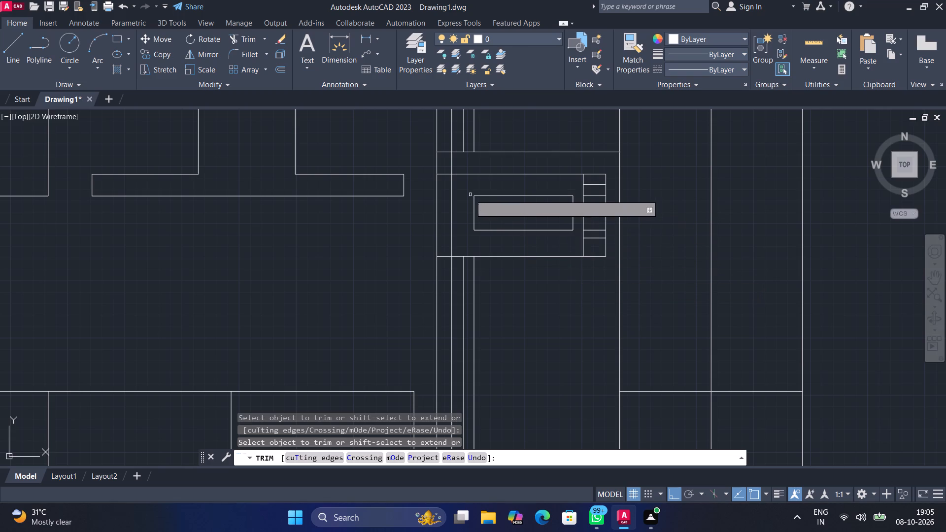
Trim the first left vertical line just above the small box, plus the three inner vertical lines running below the box.
left_click(451, 162)
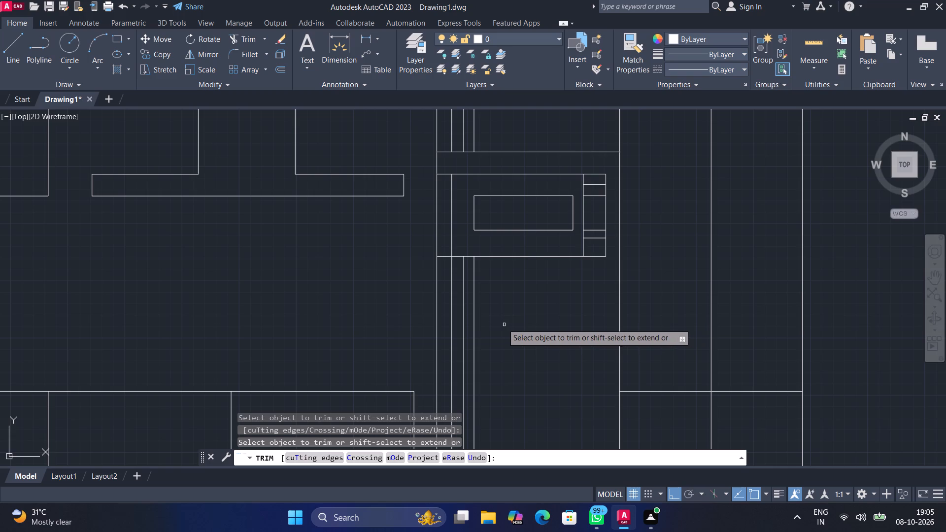
scroll(478, 298, "down", 1)
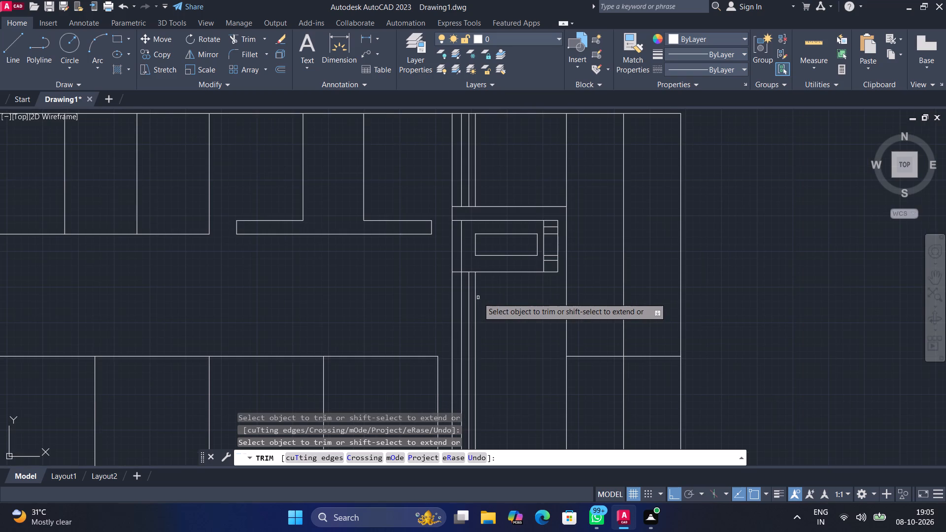
middle_click_drag(478, 298, 493, 260)
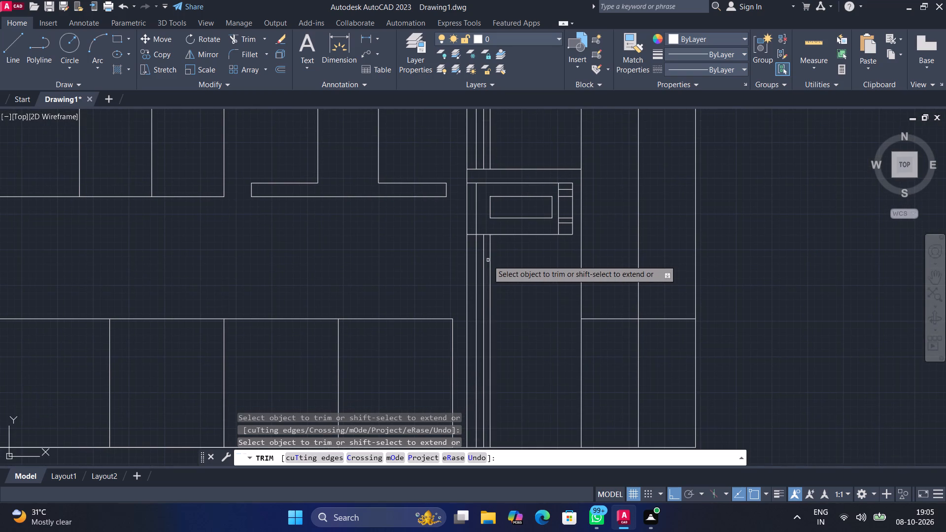
left_click_drag(496, 260, 472, 263)
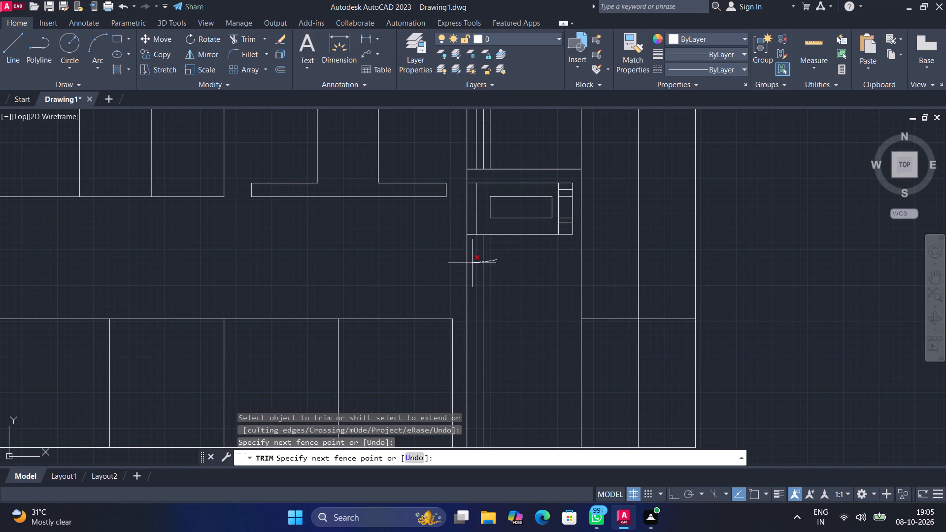
left_click_drag(472, 263, 473, 263)
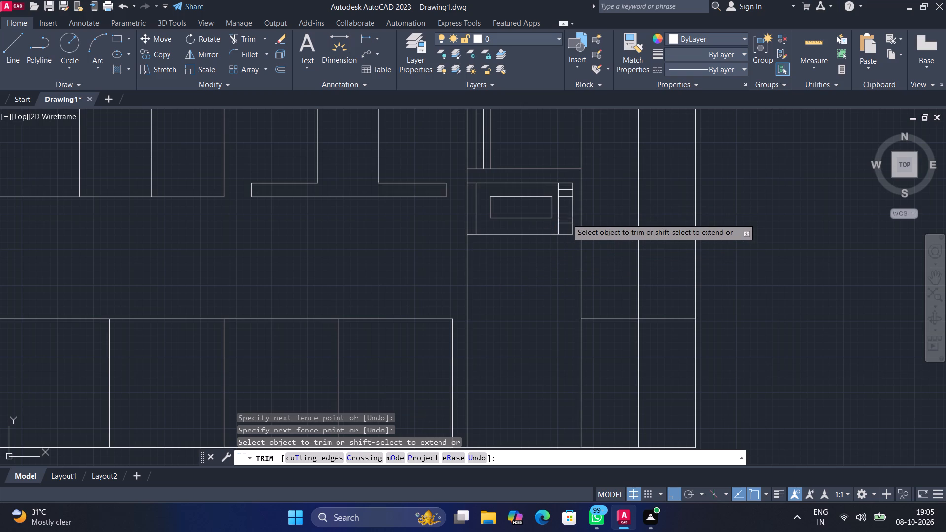
Trim the two lower short horizontal pieces in the right strip of the small box.
left_click(567, 218)
left_click(566, 223)
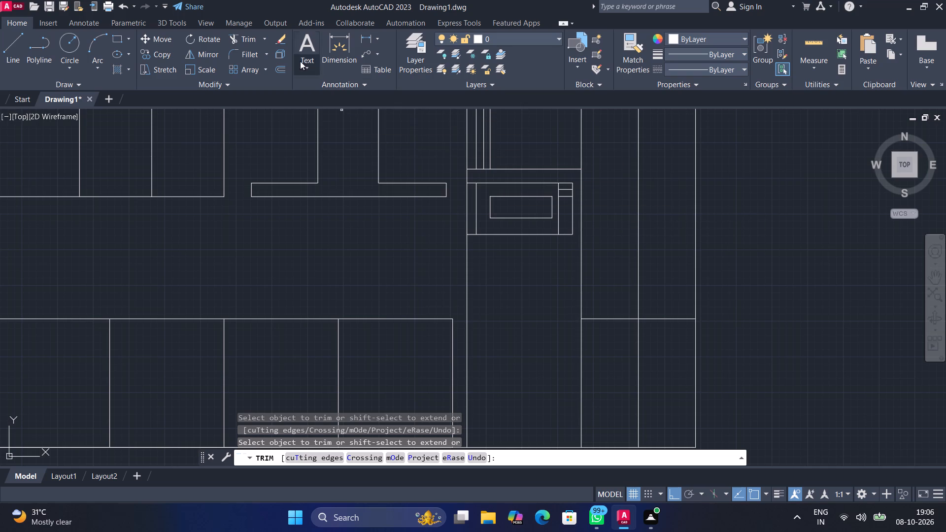
Draw lines forming a small square about 53 by 50 between the two short horizontals in the box's right strip.
left_click(24, 35)
scroll(623, 170, "up", 3)
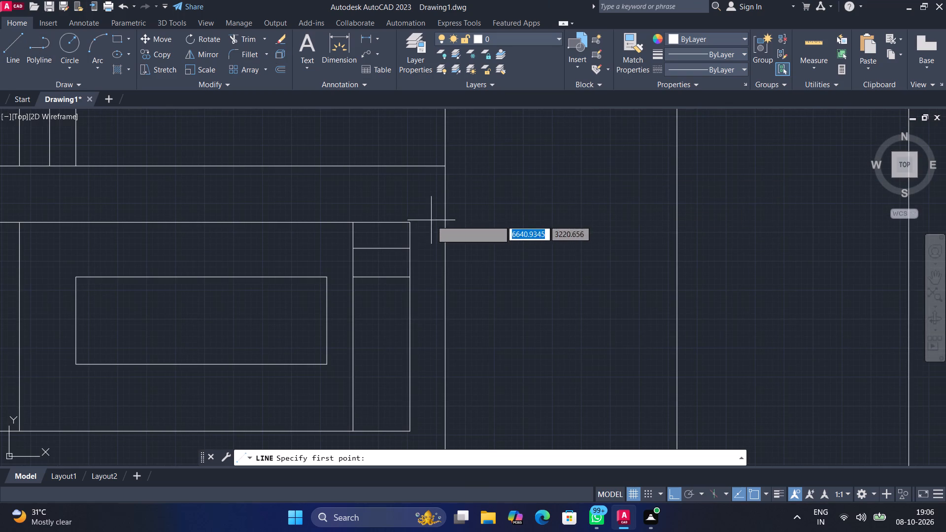
left_click(367, 248)
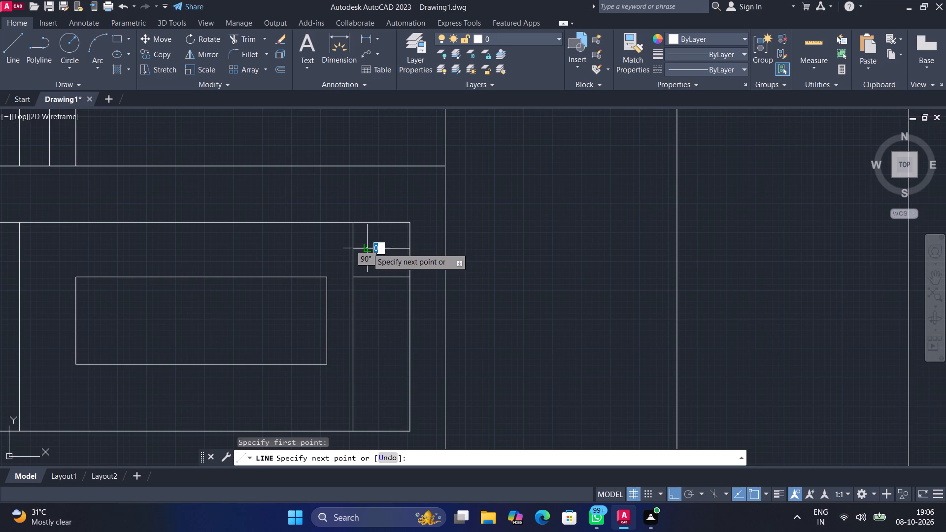
left_click(365, 275)
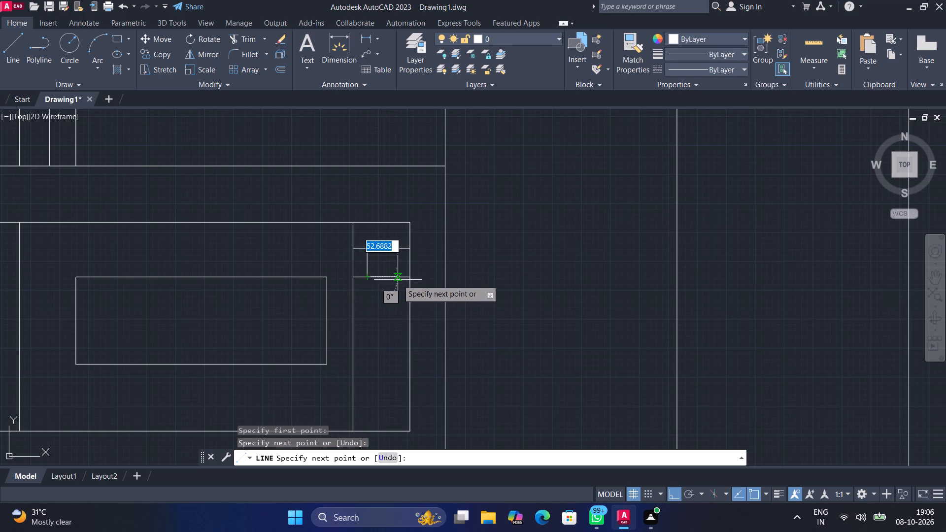
left_click(398, 278)
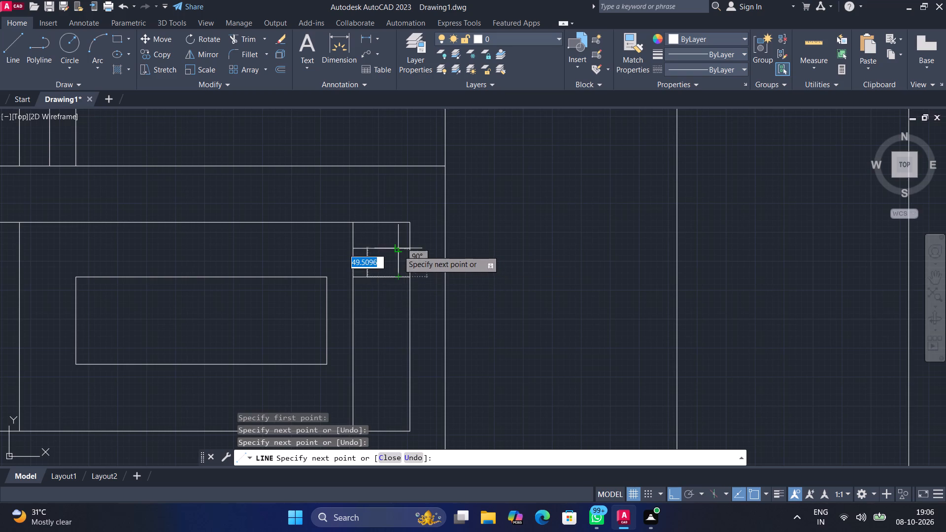
left_click(398, 250)
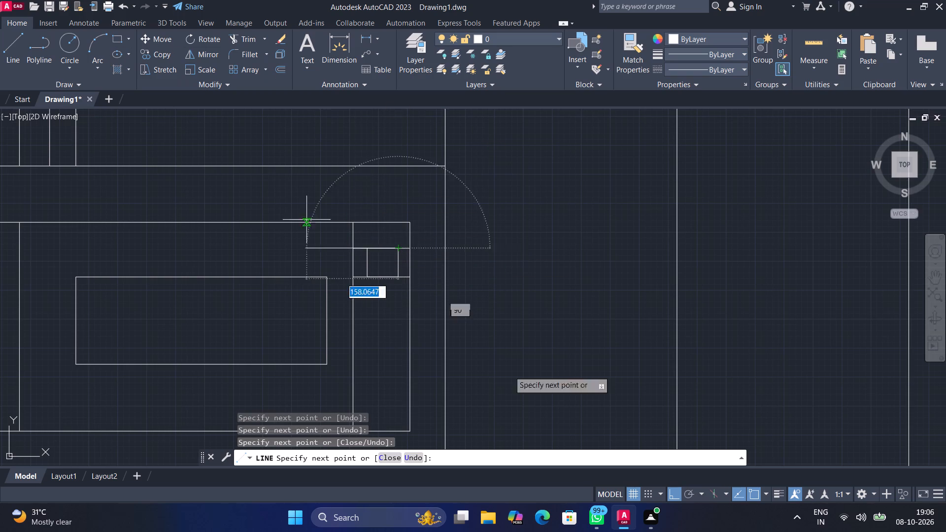
Trim the short horizontal pieces on both sides of the small square so only the square remains in the strip.
left_click(239, 36)
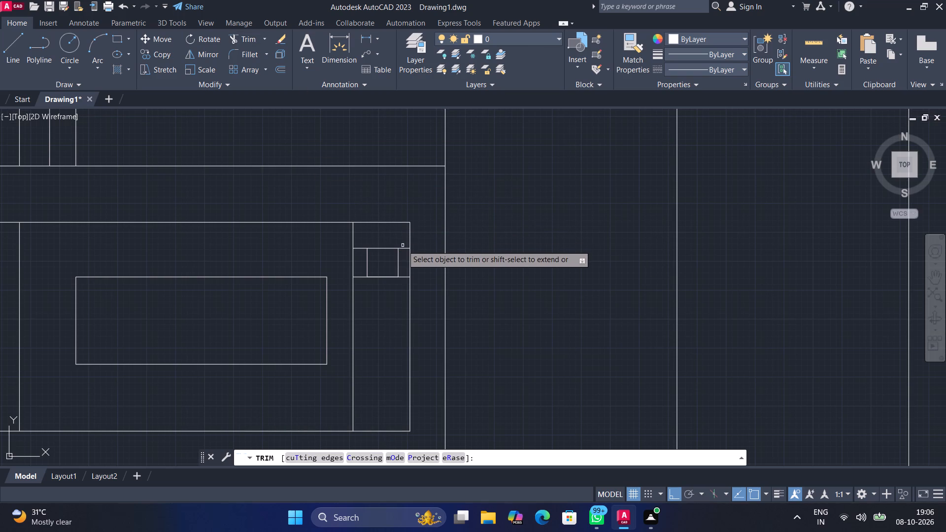
left_click(404, 248)
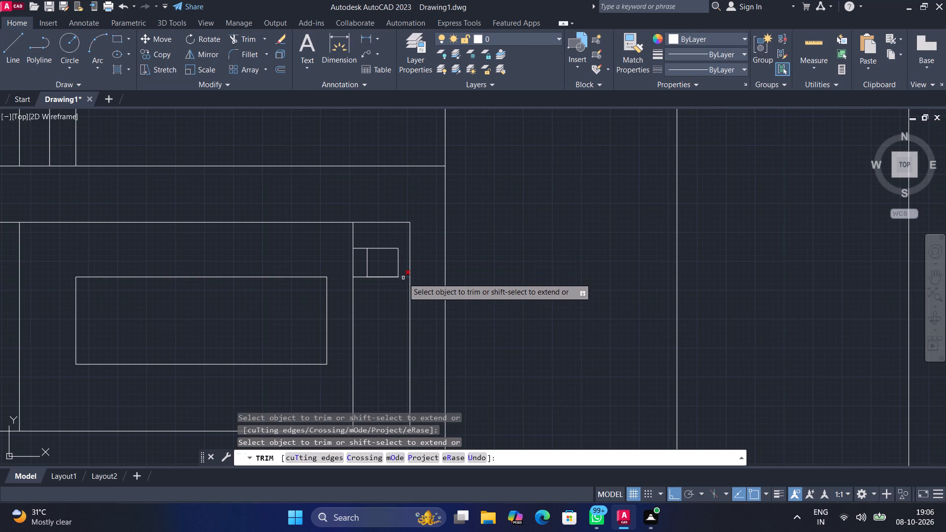
left_click(403, 278)
left_click_drag(362, 278, 366, 242)
left_click_drag(361, 241, 357, 250)
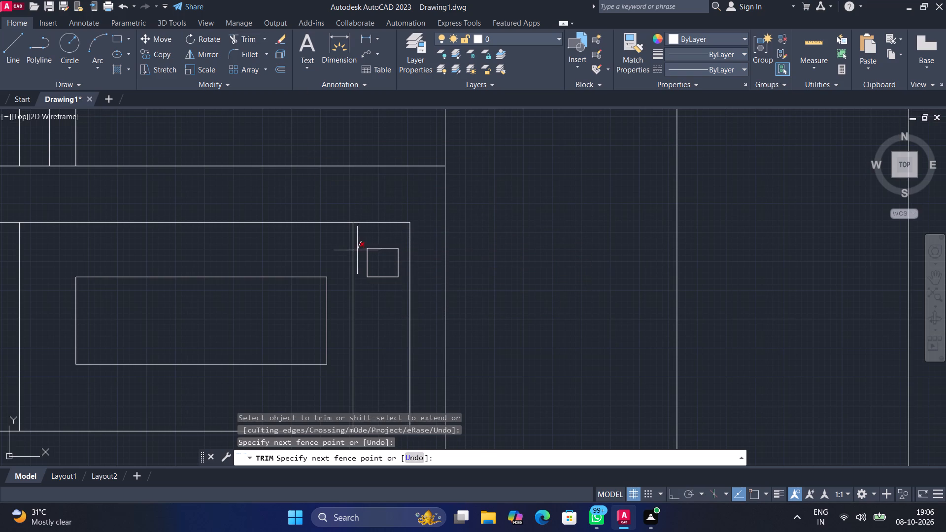
left_click_drag(357, 250, 356, 252)
Draw a tiny rectangle in the right strip, below the left side of the small square.
scroll(357, 251, "down", 1)
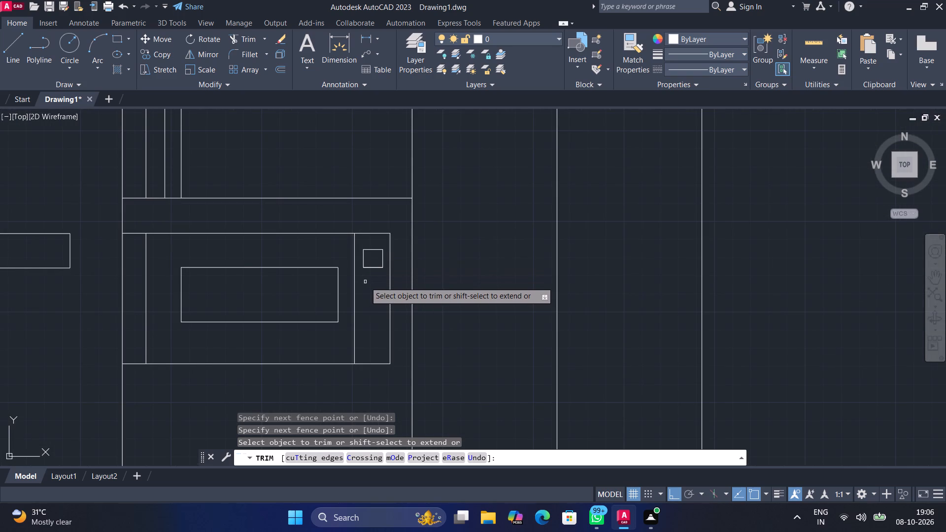
scroll(365, 282, "up", 1)
left_click(116, 38)
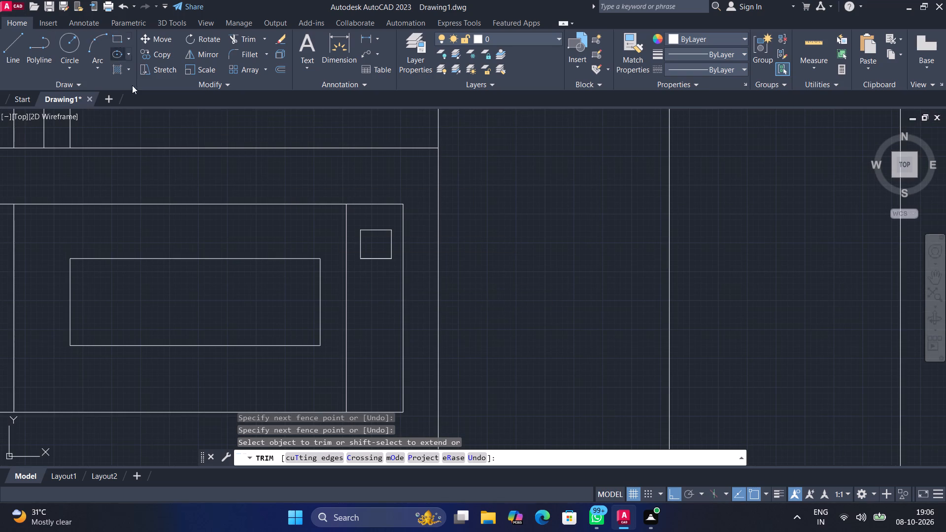
left_click(356, 297)
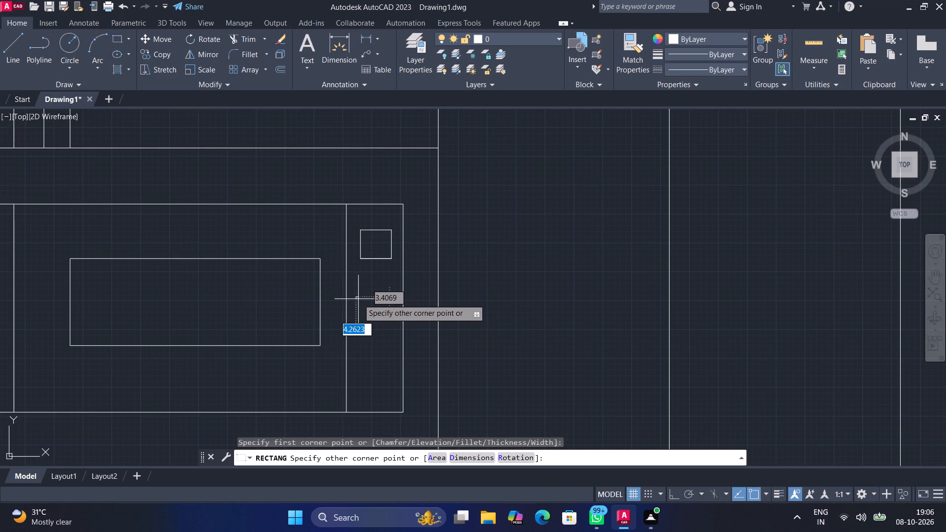
left_click(361, 301)
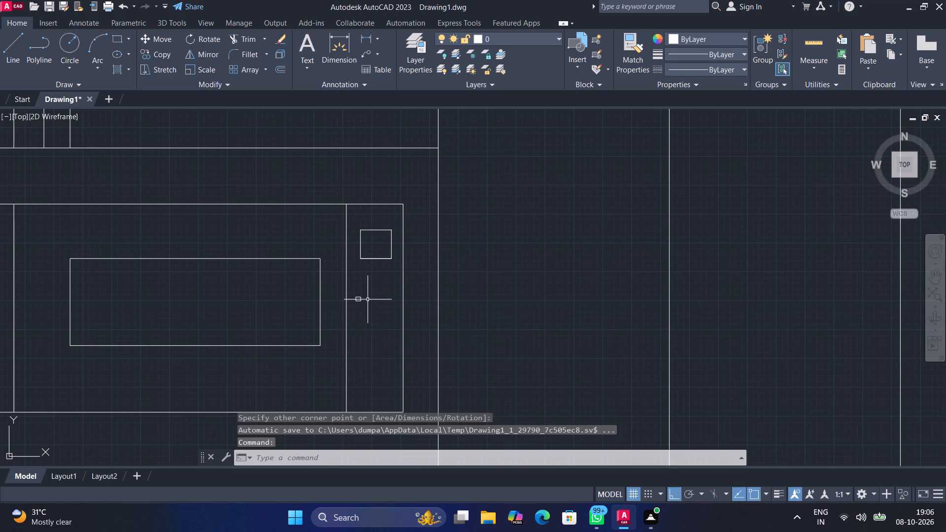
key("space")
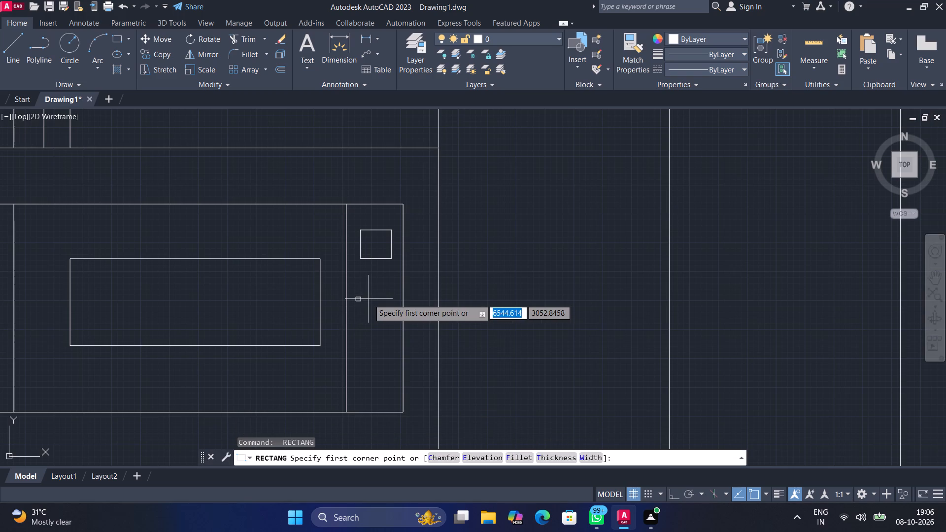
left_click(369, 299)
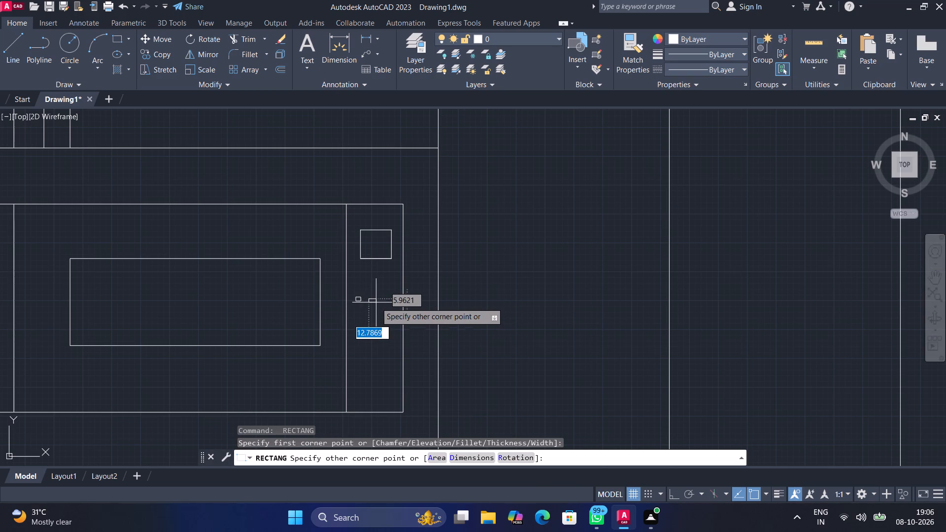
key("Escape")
Copy the tiny rectangle twice horizontally across the box's right strip to form a row of three buttons.
left_click(150, 58)
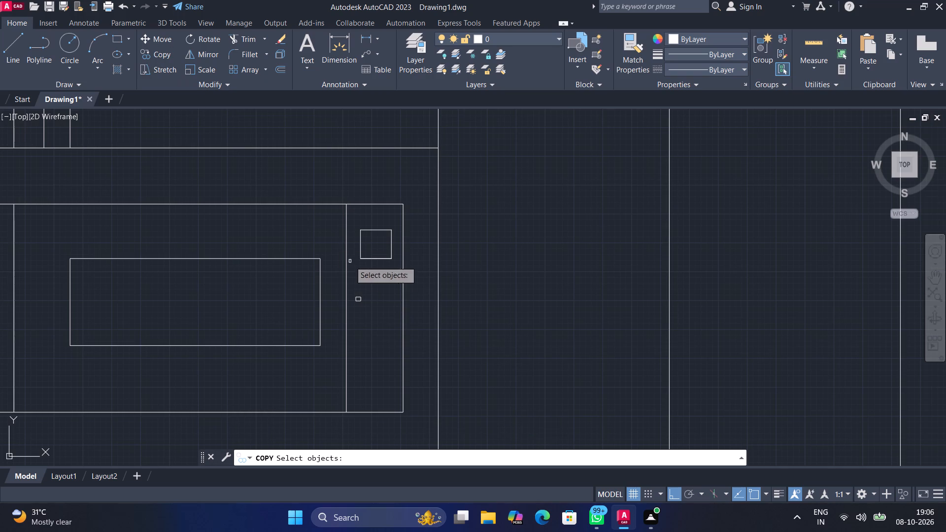
left_click(357, 297)
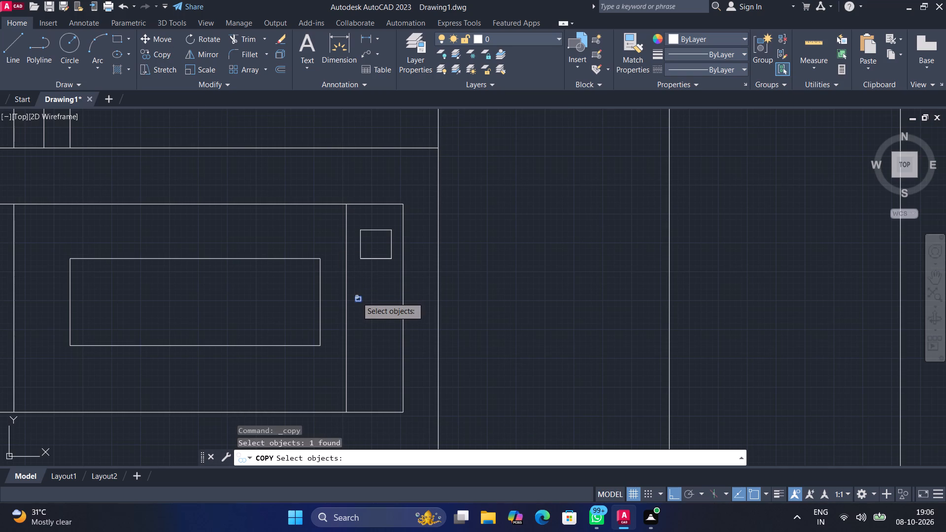
key("Return")
left_click_drag(364, 298, 376, 297)
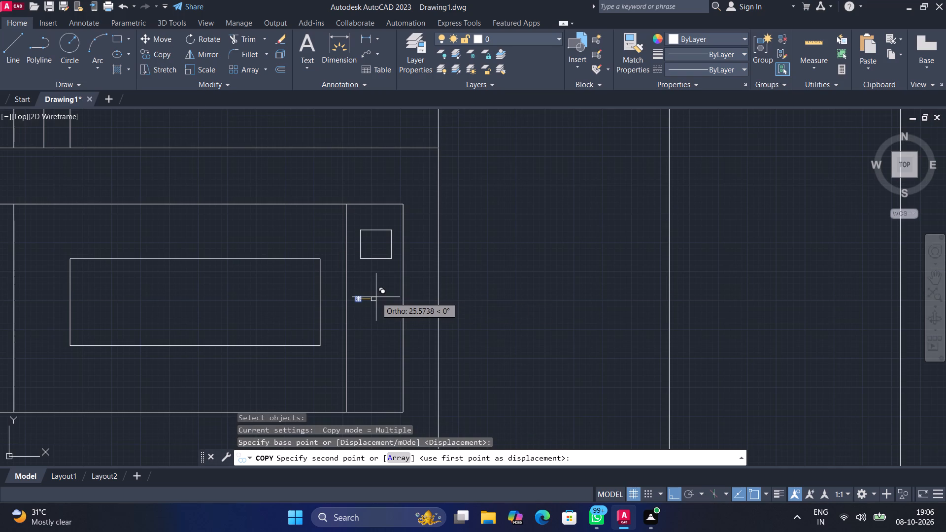
left_click(376, 297)
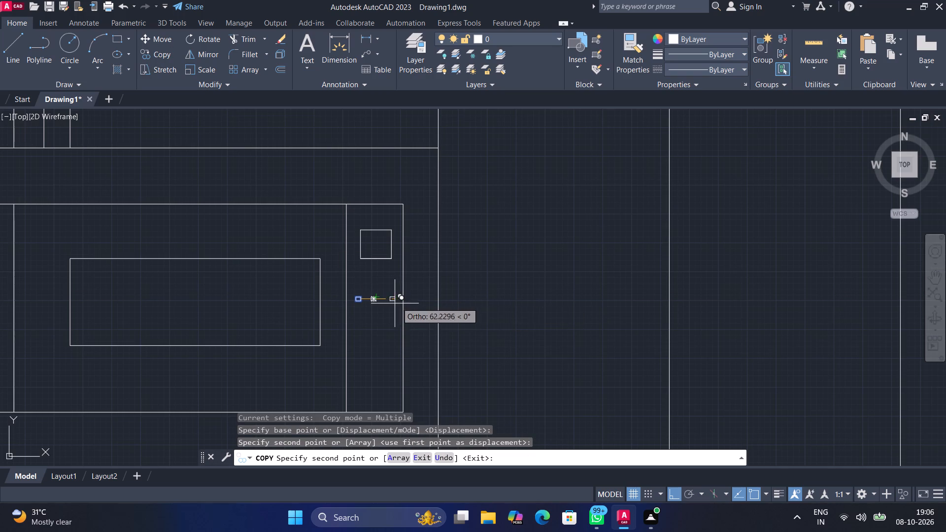
left_click(393, 305)
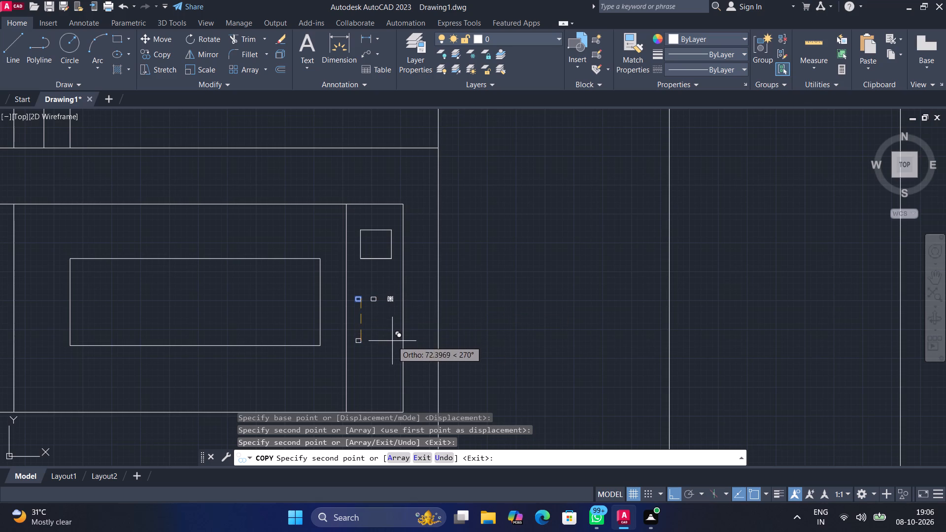
Place six more copies of the tiny rectangle below the first row, forming two further rows of three with a wider gap between them.
left_click(366, 321)
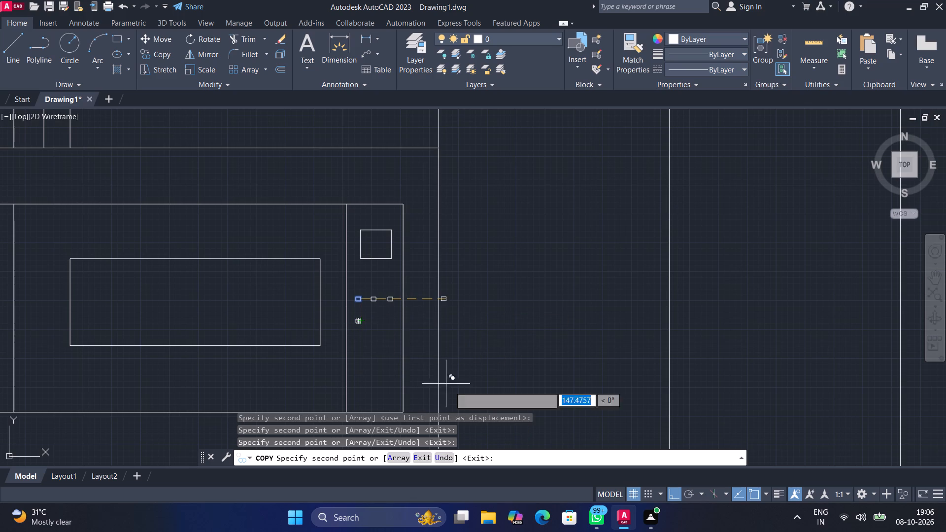
left_click(670, 497)
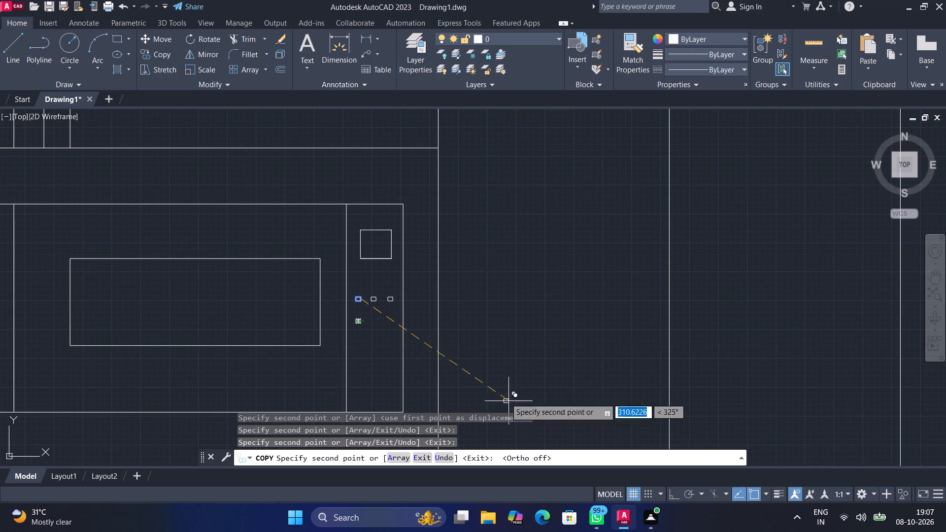
left_click(377, 324)
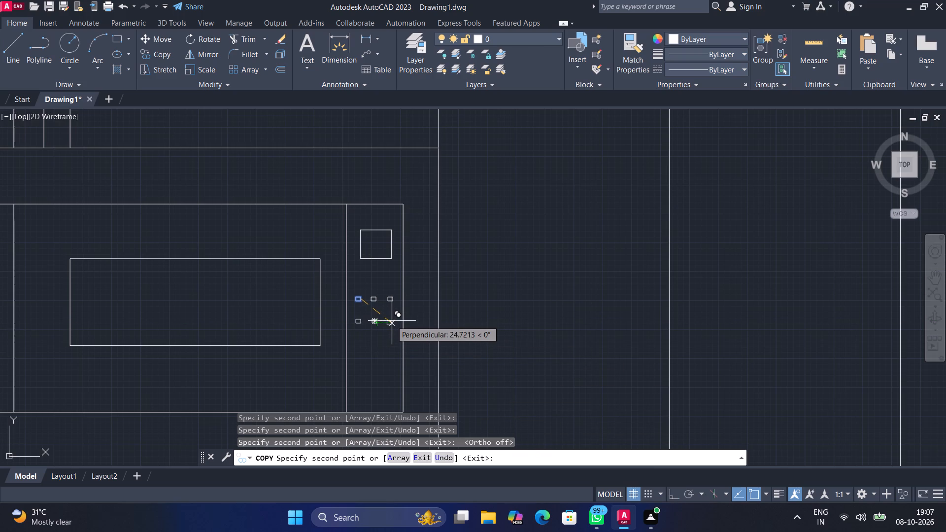
left_click(392, 319)
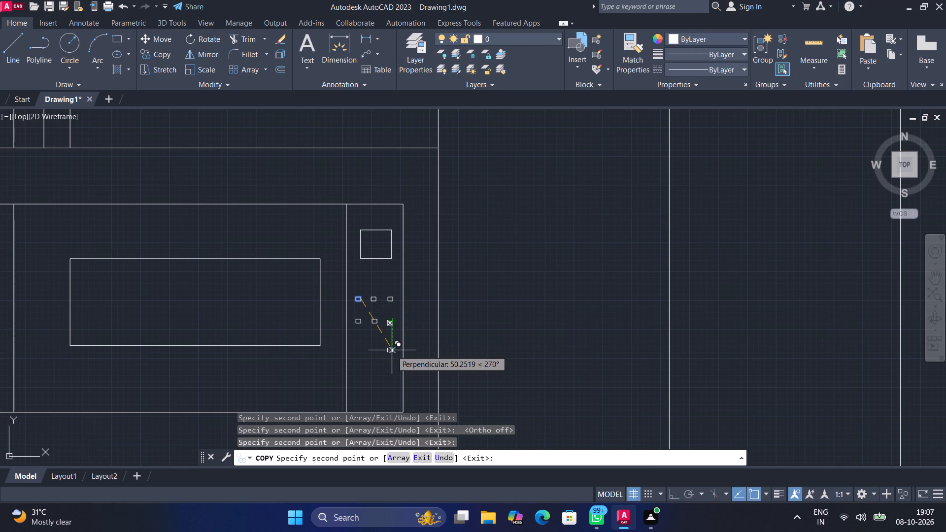
left_click(392, 349)
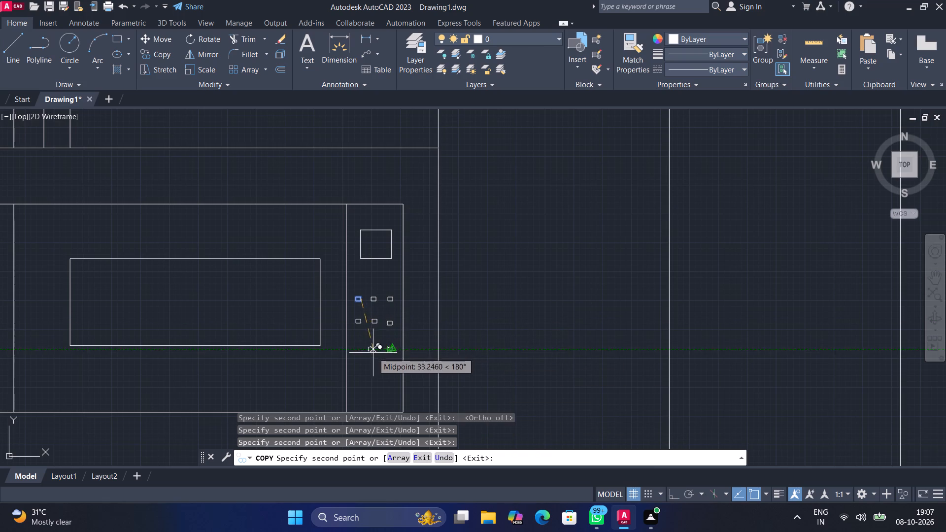
left_click(375, 352)
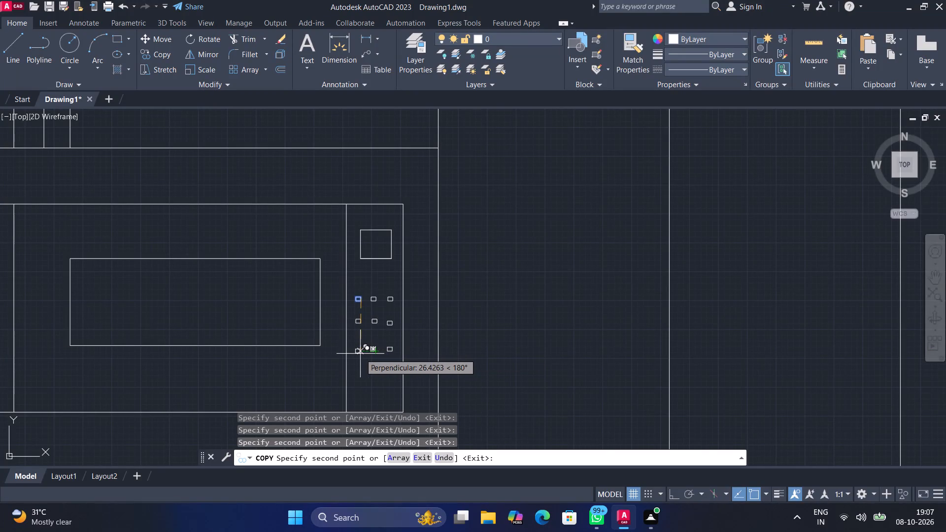
left_click(360, 353)
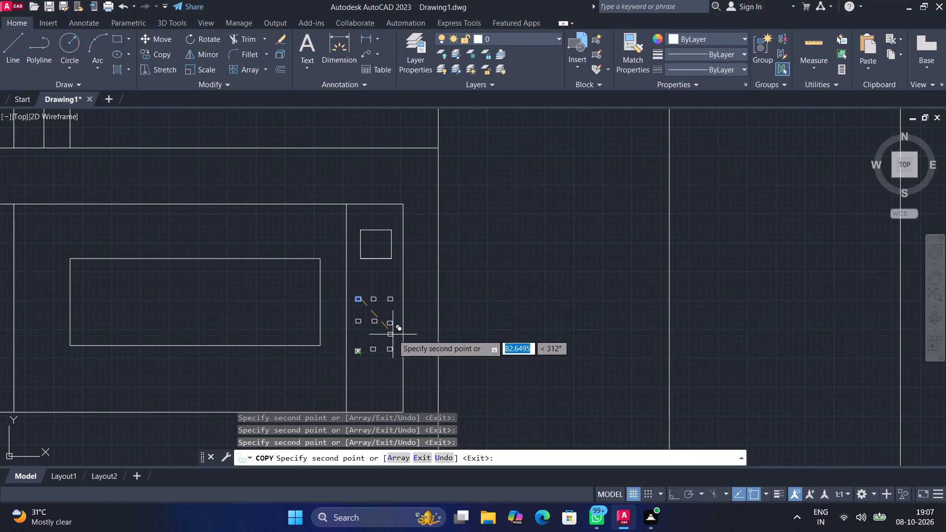
Copy three more buttons between the two lower rows and three beneath the lowest row, completing a grid of three columns by five rows.
left_click(393, 334)
left_click(376, 336)
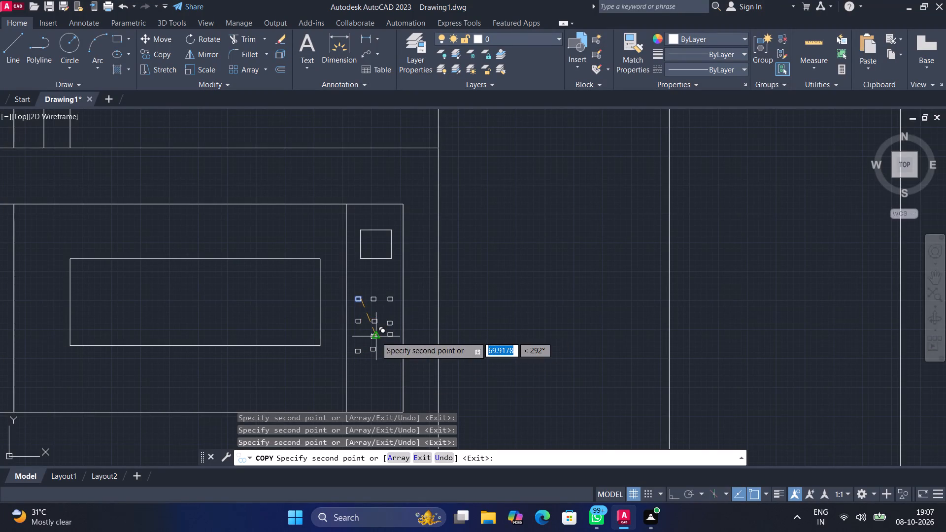
left_click(364, 336)
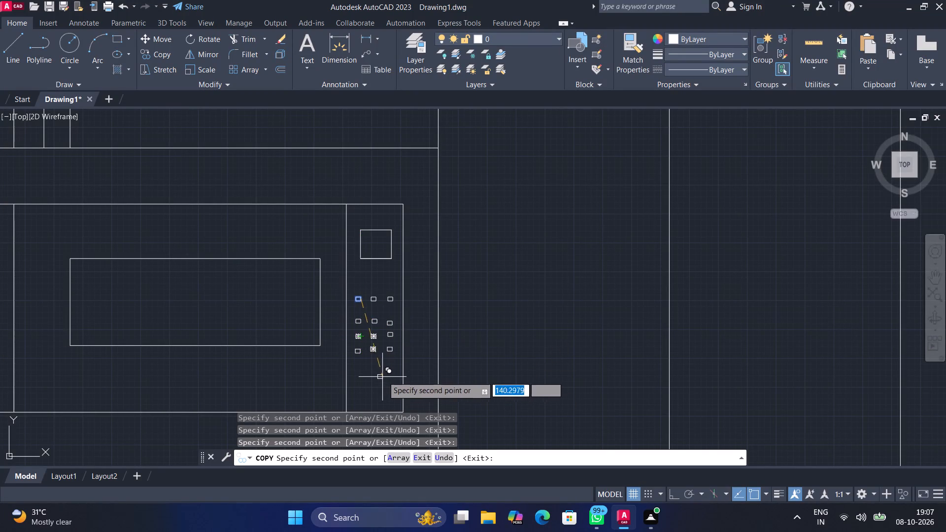
left_click(391, 367)
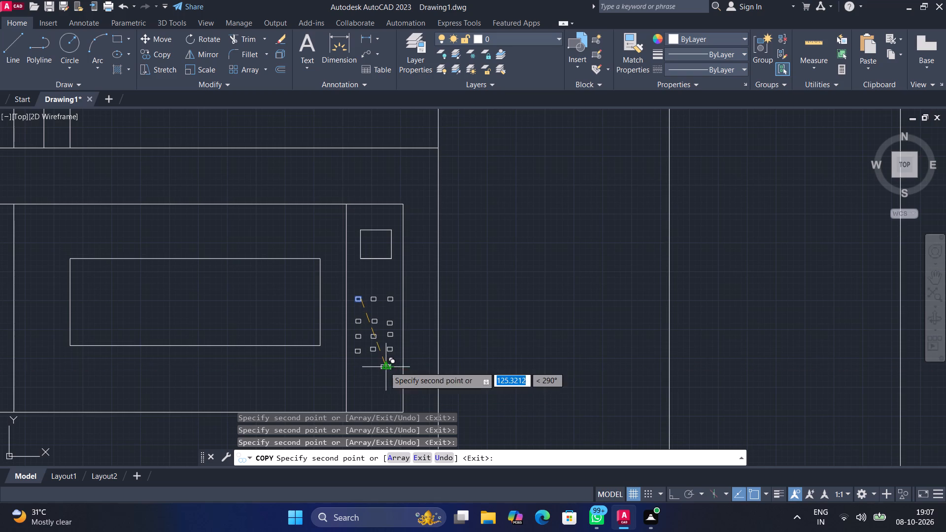
left_click(377, 368)
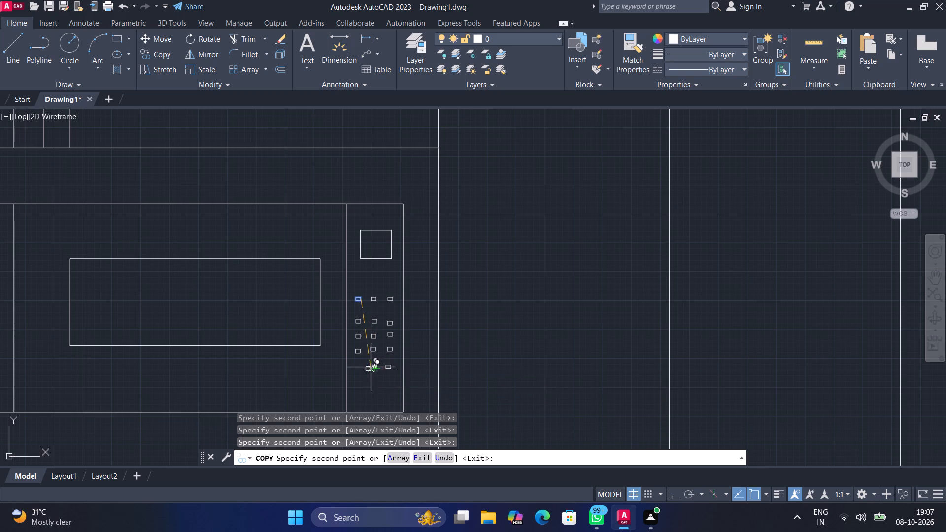
left_click(359, 369)
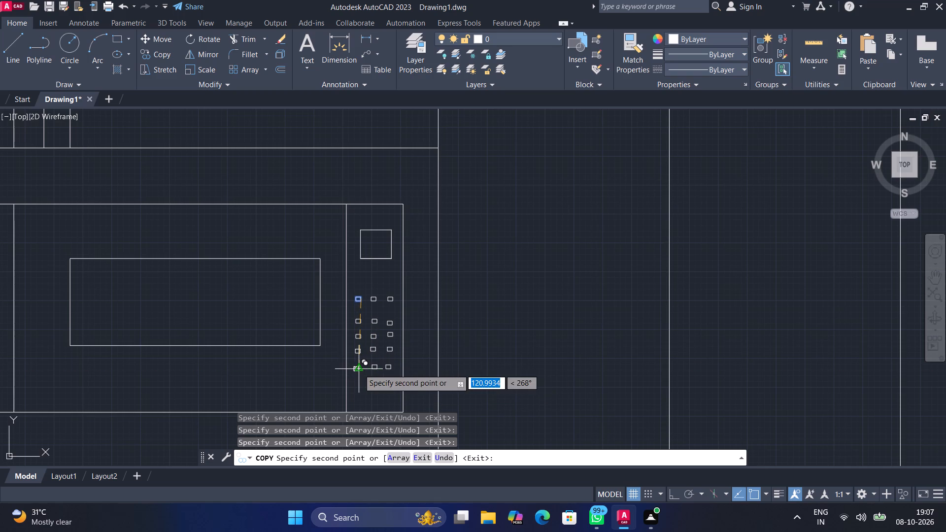
scroll(366, 376, "down", 1)
key("Escape")
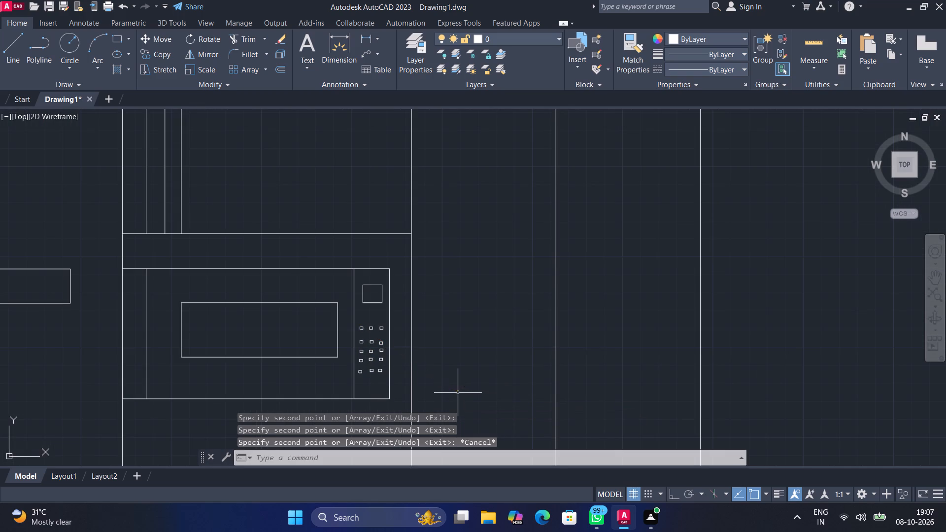
Draw a horizontal line about 61 long from the microwave box's lower right corner to the bay's right vertical line.
middle_click_drag(453, 364, 563, 260)
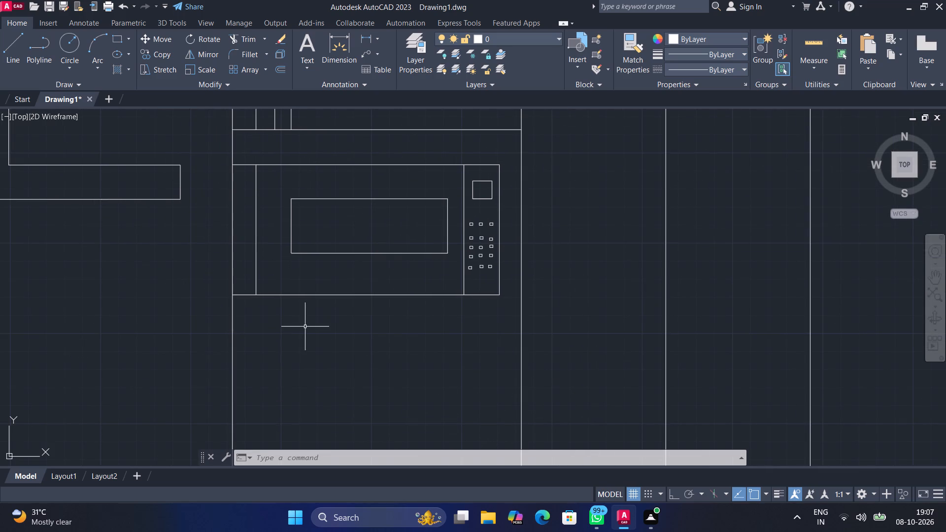
middle_click_drag(305, 327, 317, 287)
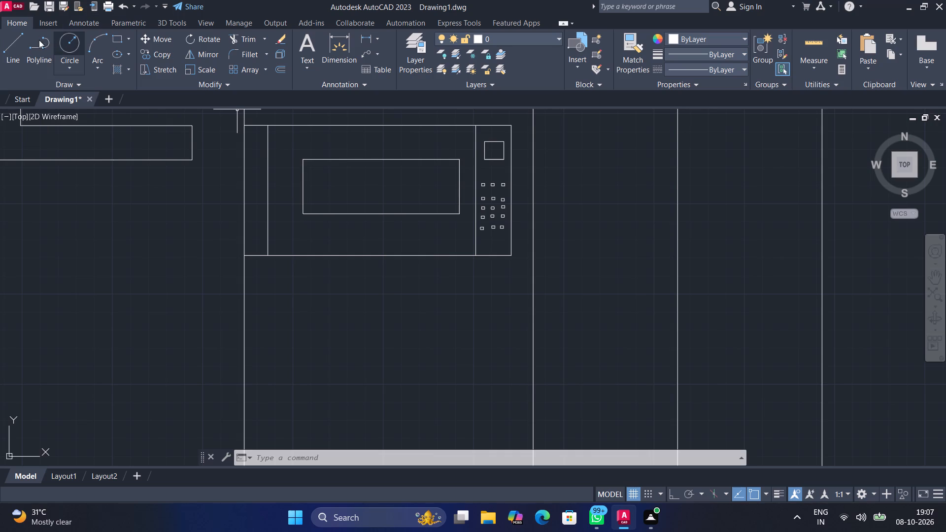
left_click(16, 51)
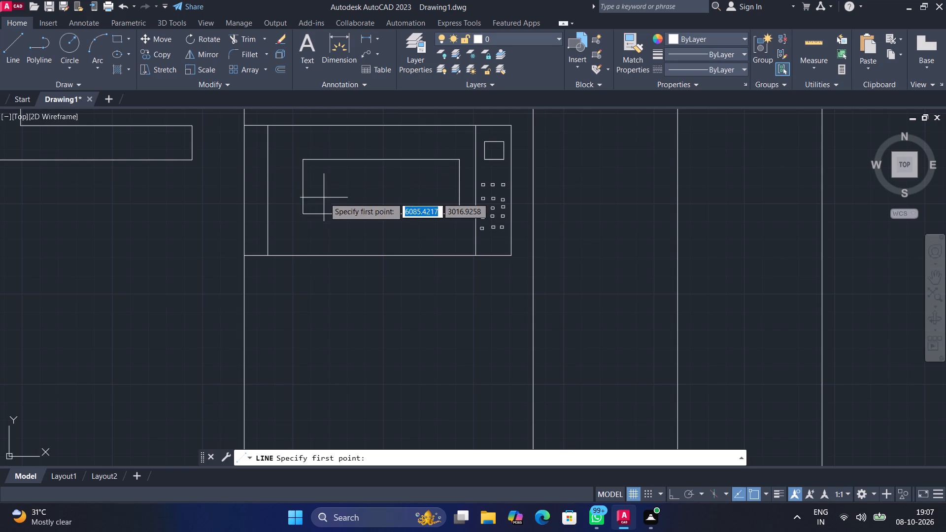
left_click(513, 255)
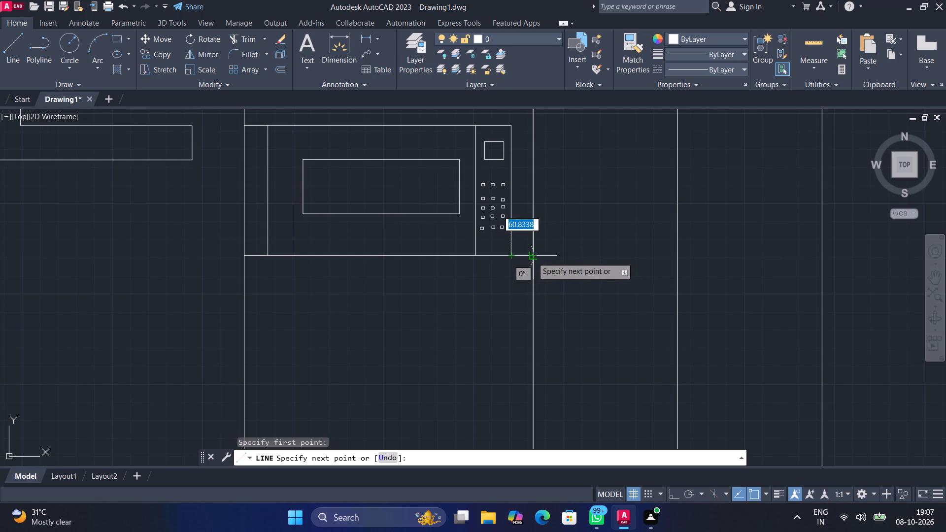
left_click(532, 257)
key("Escape")
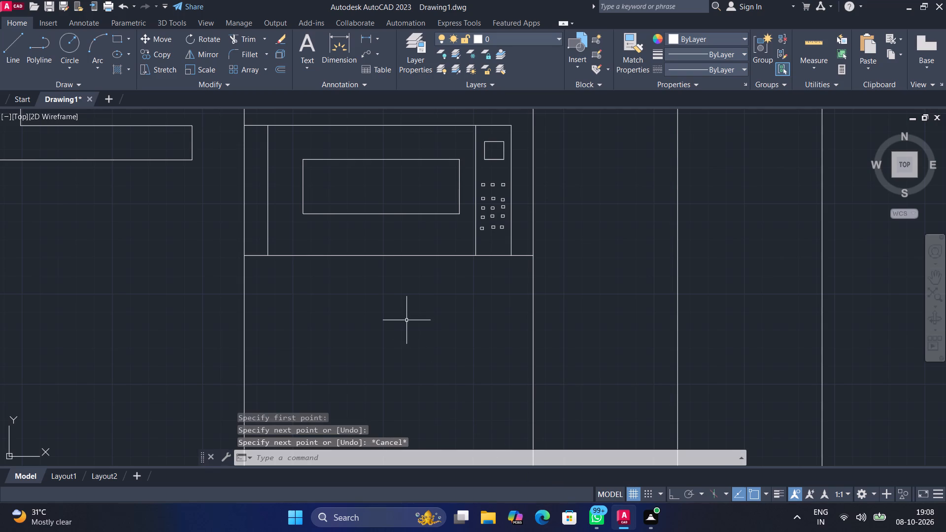
Draw a horizontal line 800 long across the full bay width, a short distance below the microwave box.
middle_click_drag(406, 320, 469, 227)
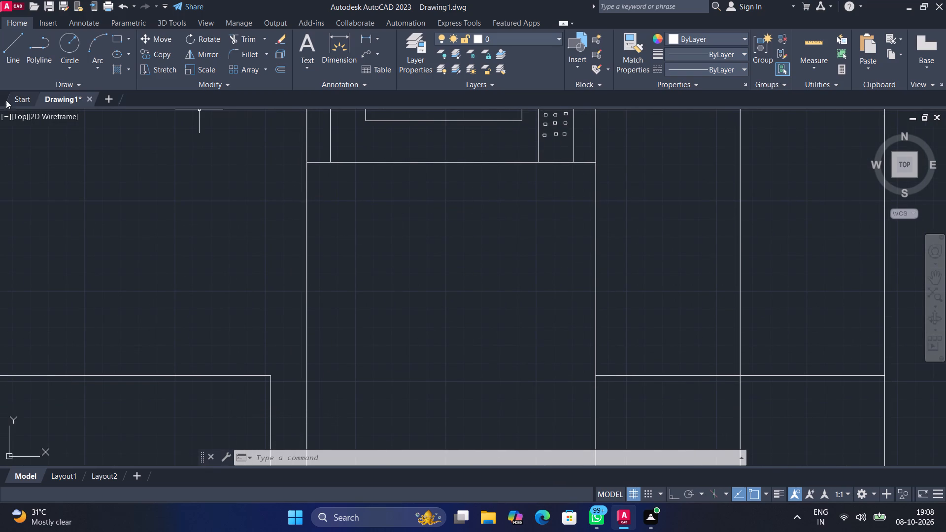
left_click(3, 47)
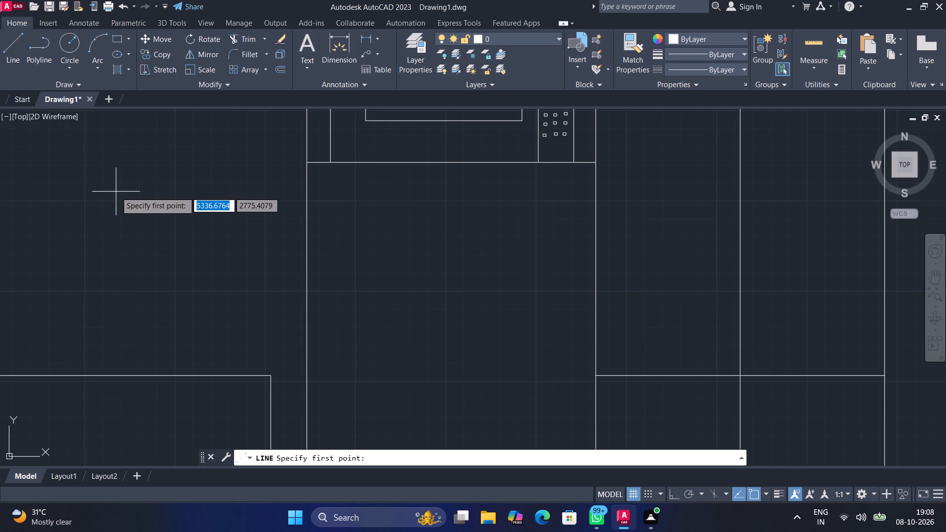
left_click(307, 202)
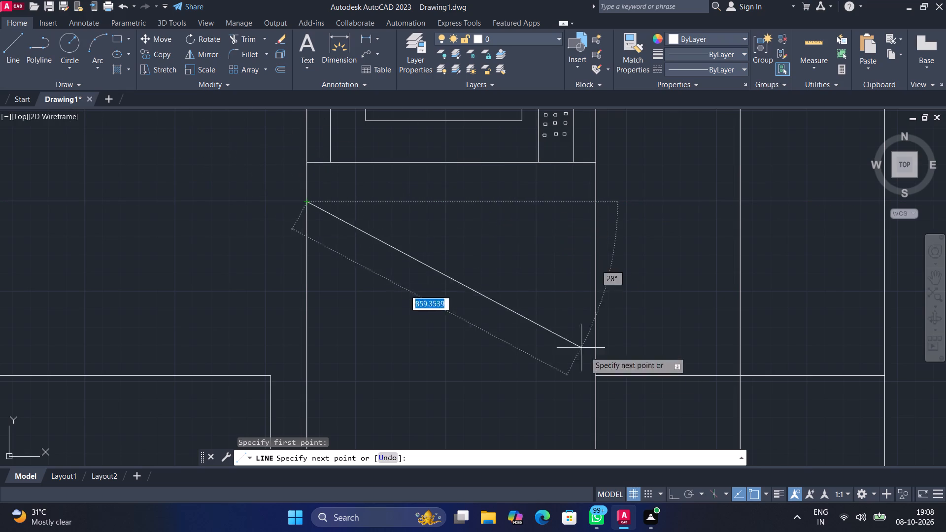
left_click(674, 496)
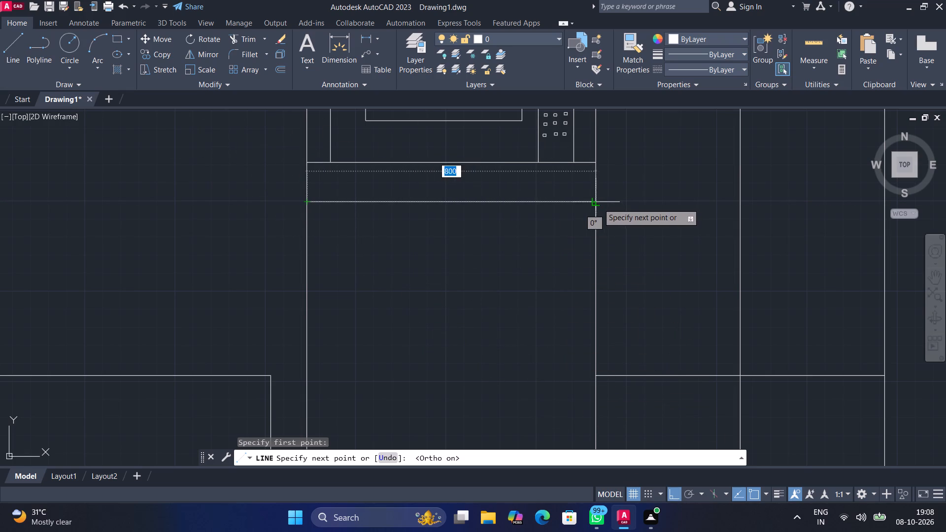
left_click(598, 203)
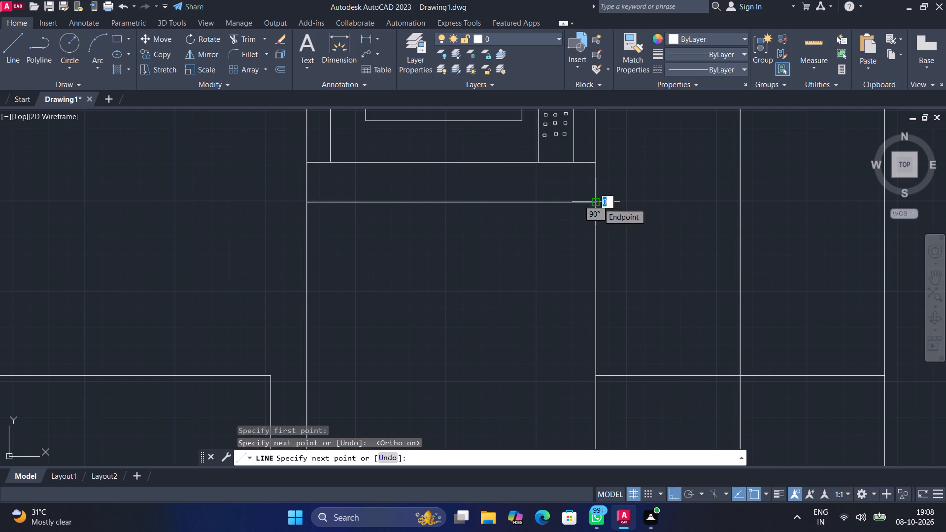
key("Escape")
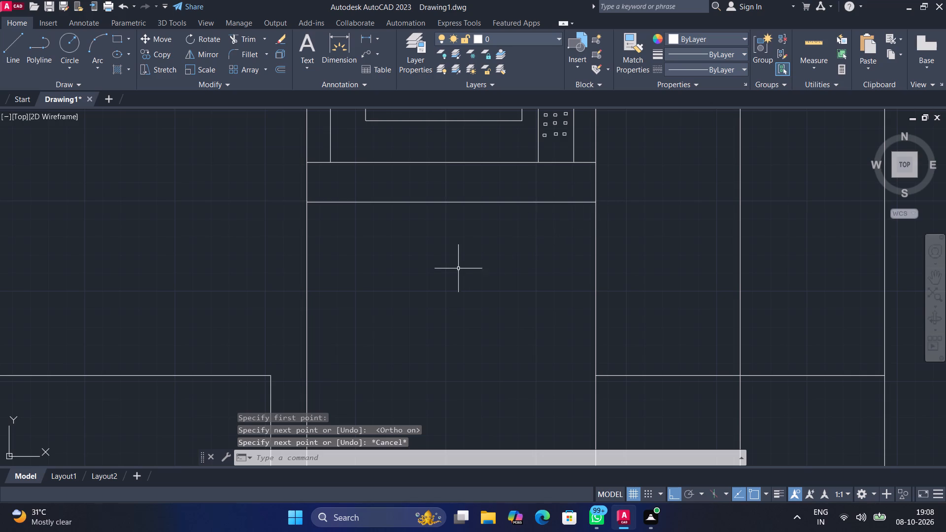
Draw another horizontal line across the same bay, slightly below the level of the right extension's horizontal divider.
left_click(3, 41)
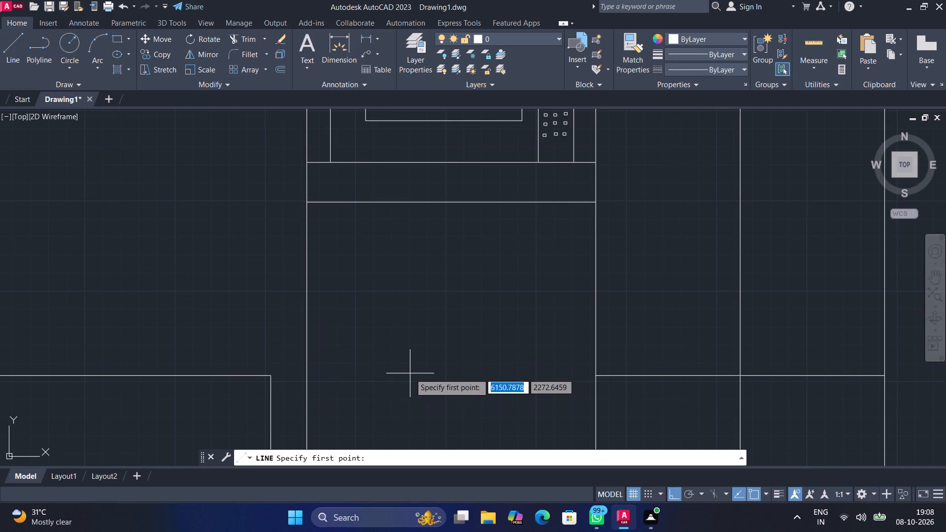
middle_click_drag(410, 373, 450, 247)
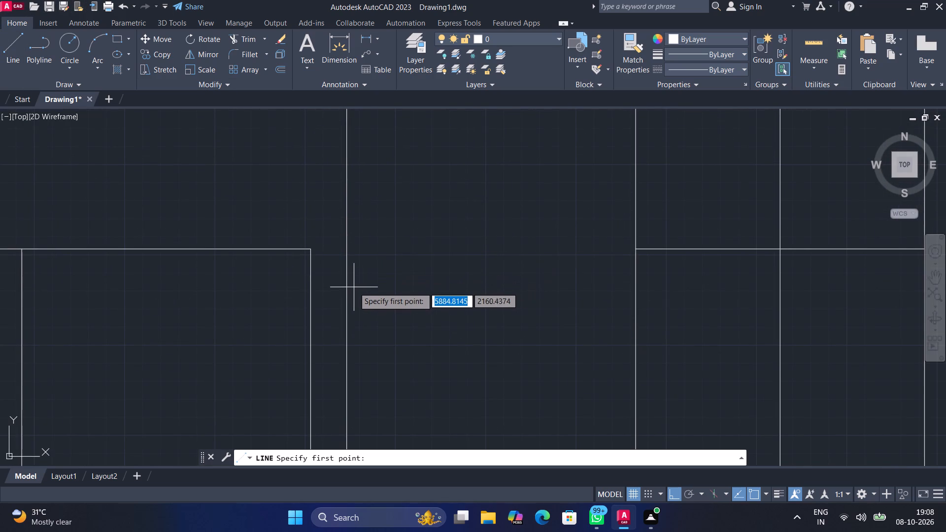
left_click(346, 324)
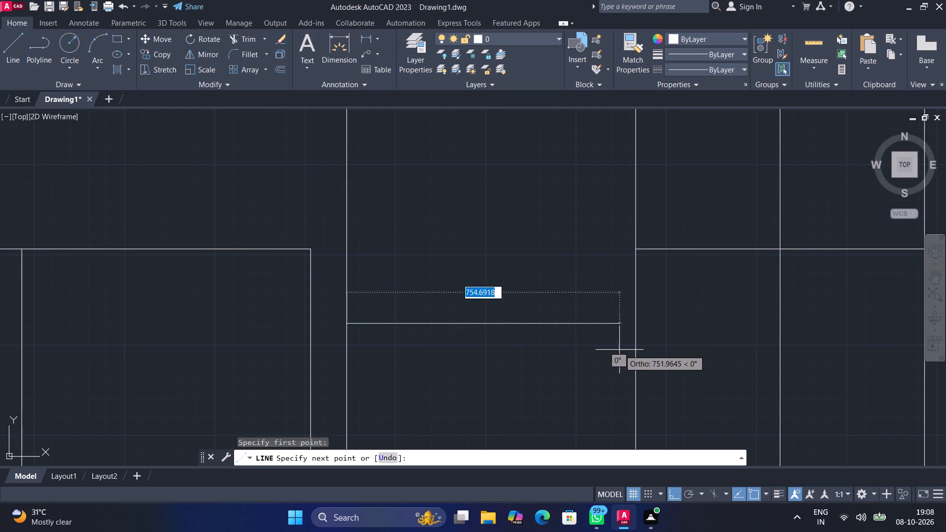
left_click(638, 324)
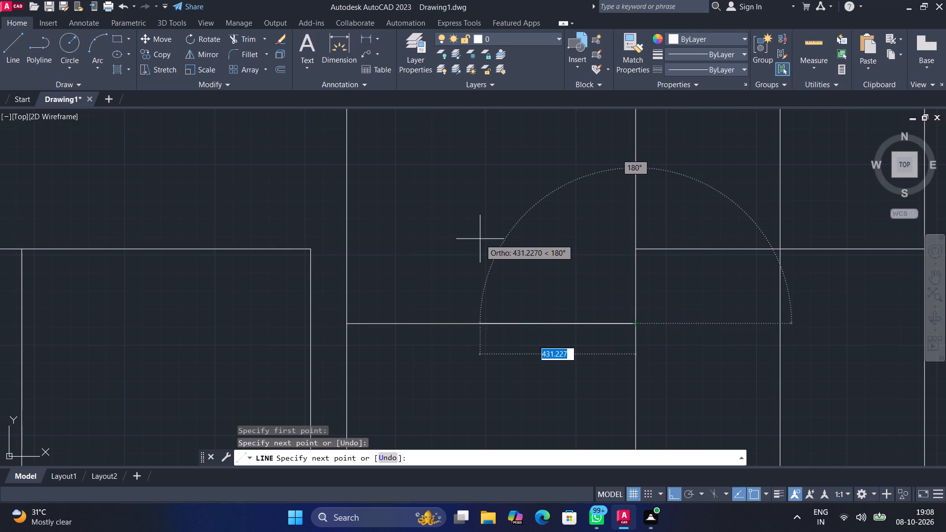
middle_click_drag(471, 295, 454, 428)
scroll(451, 363, "down", 2)
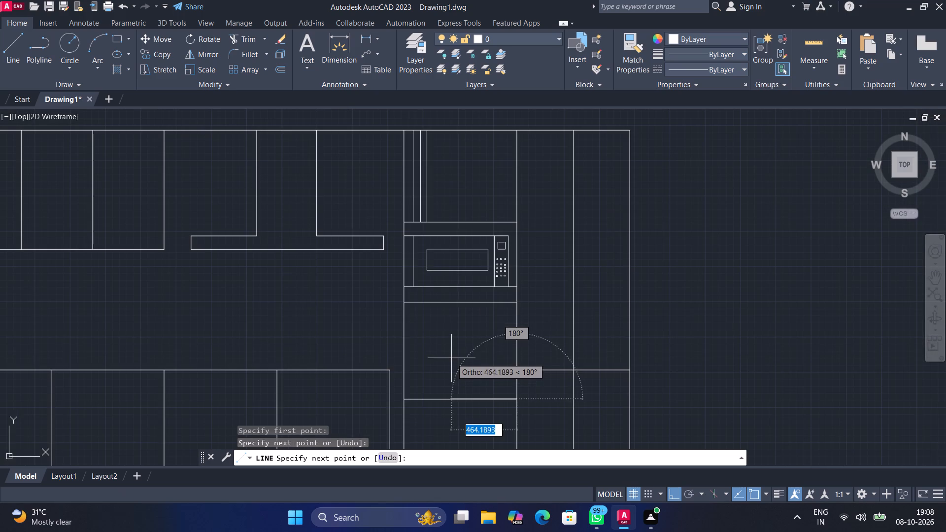
key("Escape")
key("Escape")
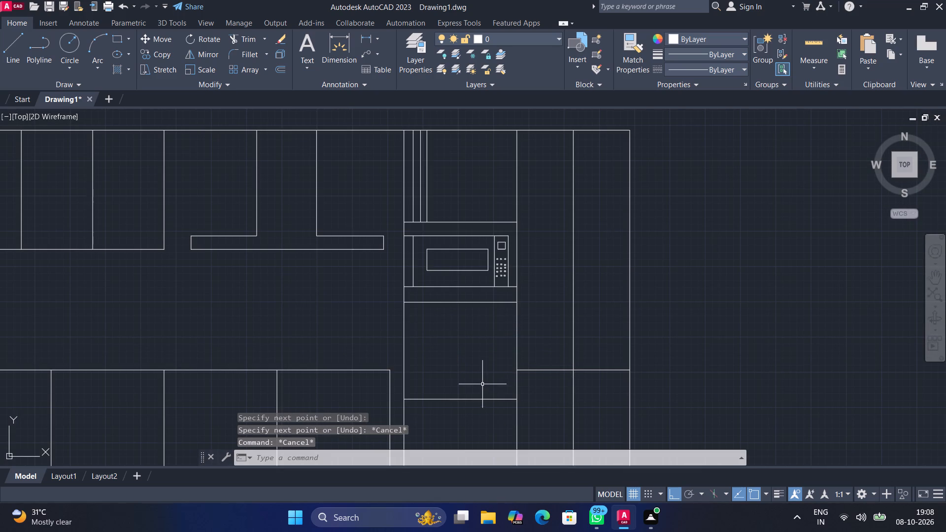
Draw a rectangle about 499 by 315 inside the tall bay's compartment, between the two full-width horizontal lines beneath the microwave box.
scroll(473, 333, "up", 1)
middle_click(473, 333)
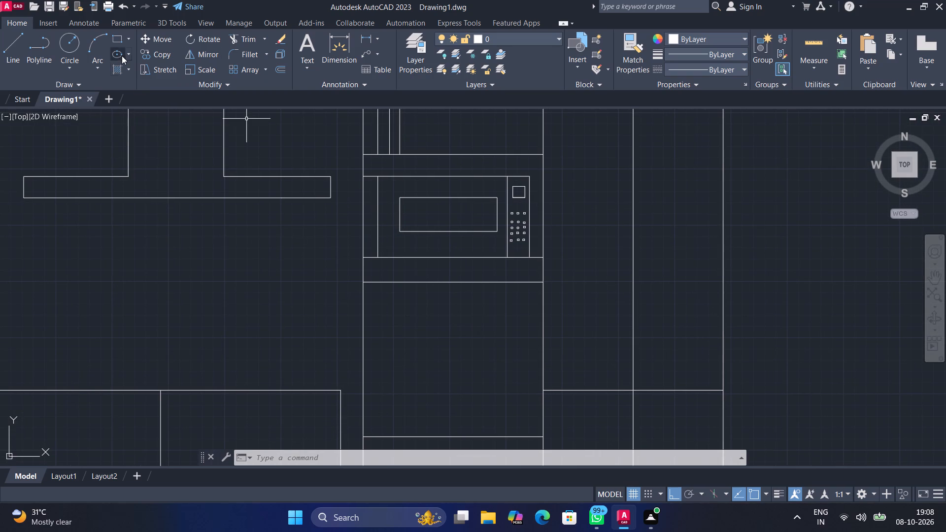
left_click(122, 36)
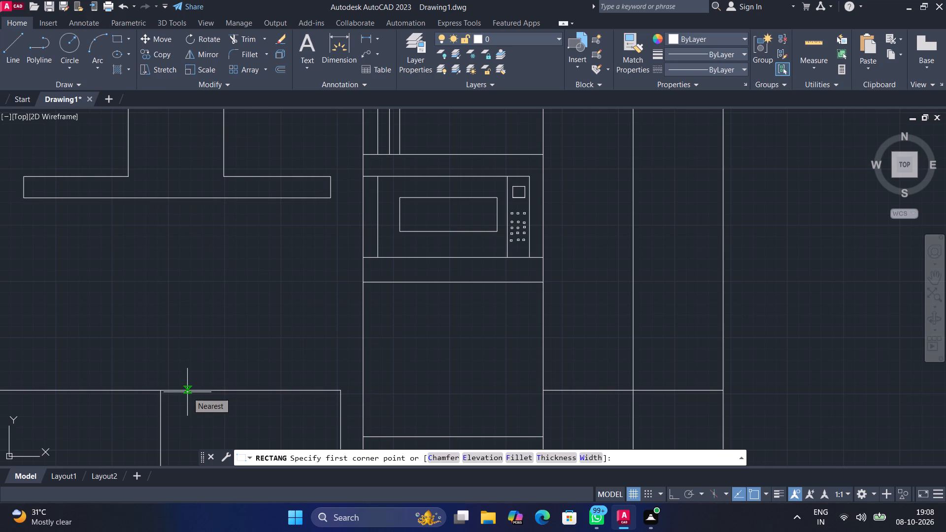
middle_click_drag(508, 406, 508, 315)
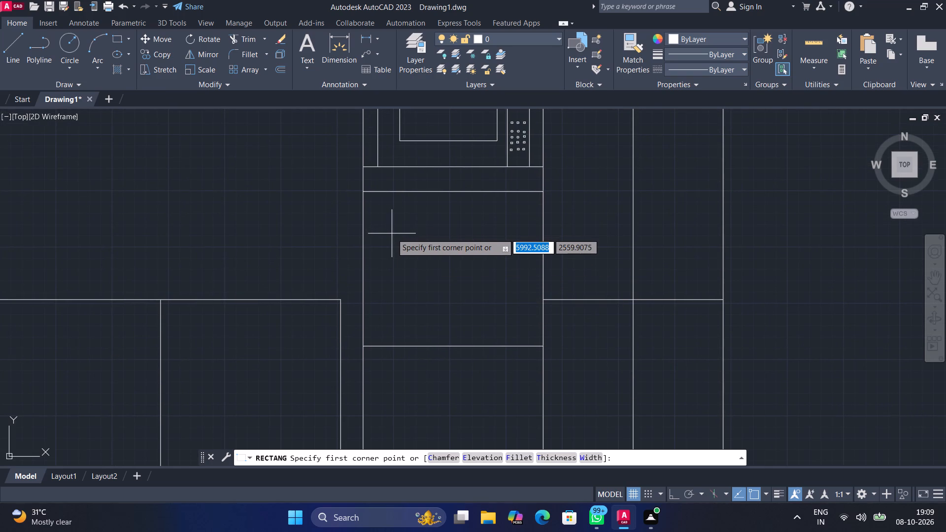
left_click(392, 233)
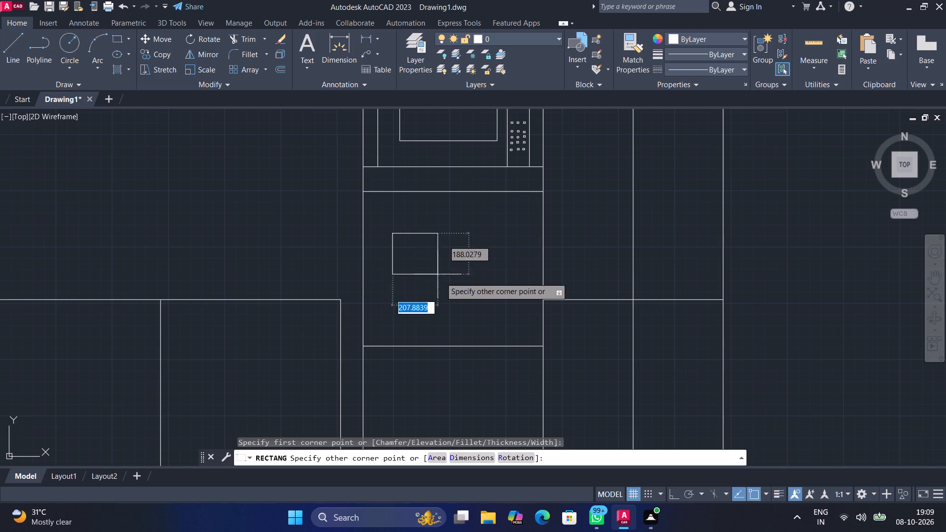
left_click(505, 304)
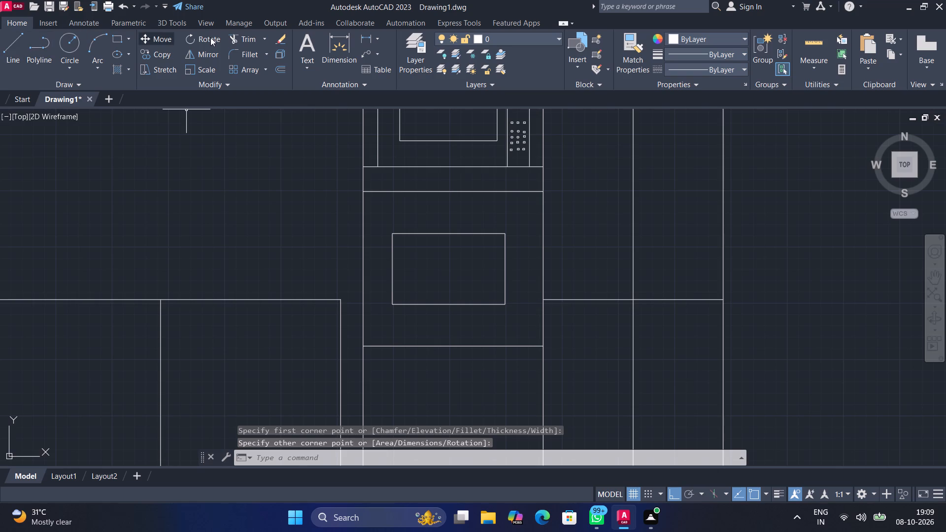
Draw a thin, wider horizontal rectangle just above that rectangle, near the top of the same compartment.
left_click(115, 41)
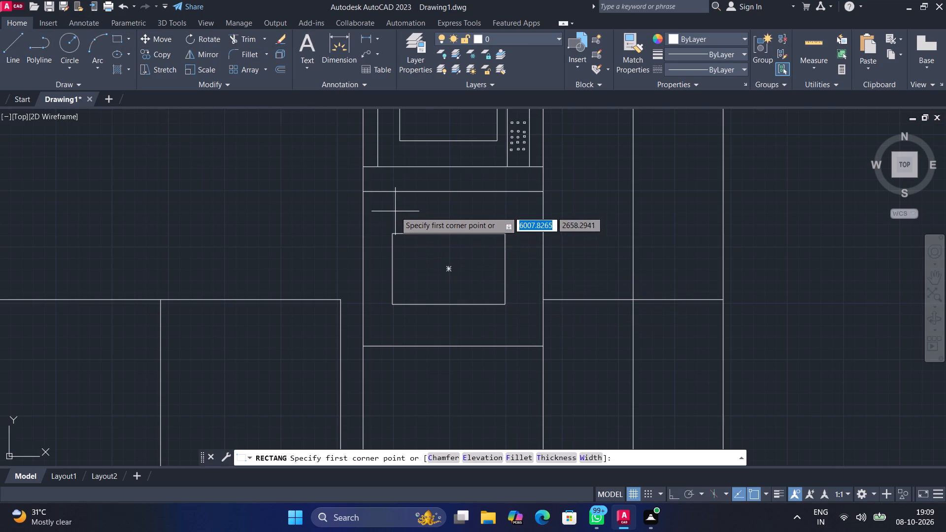
left_click(377, 205)
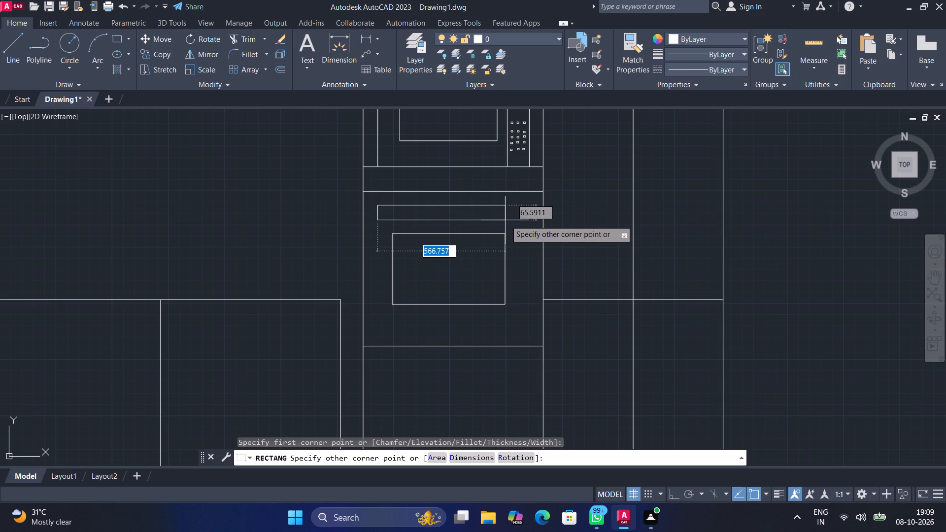
left_click(525, 221)
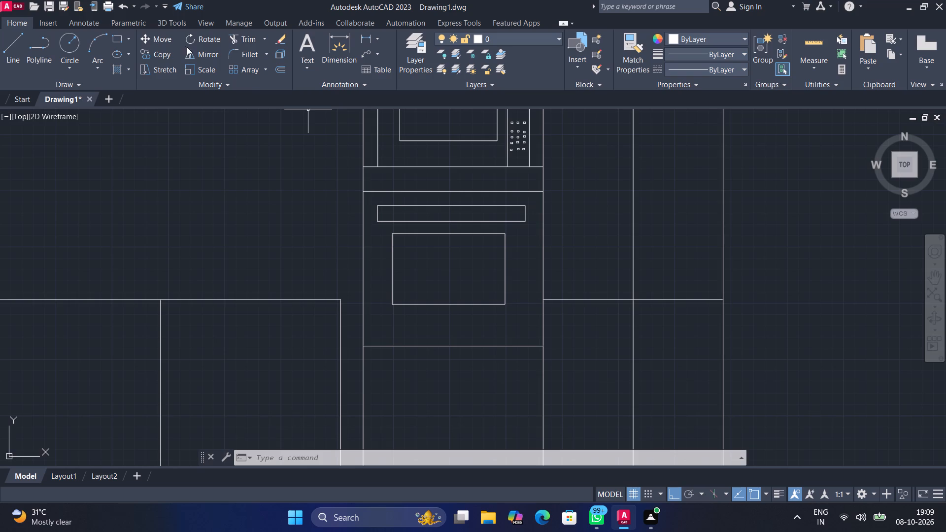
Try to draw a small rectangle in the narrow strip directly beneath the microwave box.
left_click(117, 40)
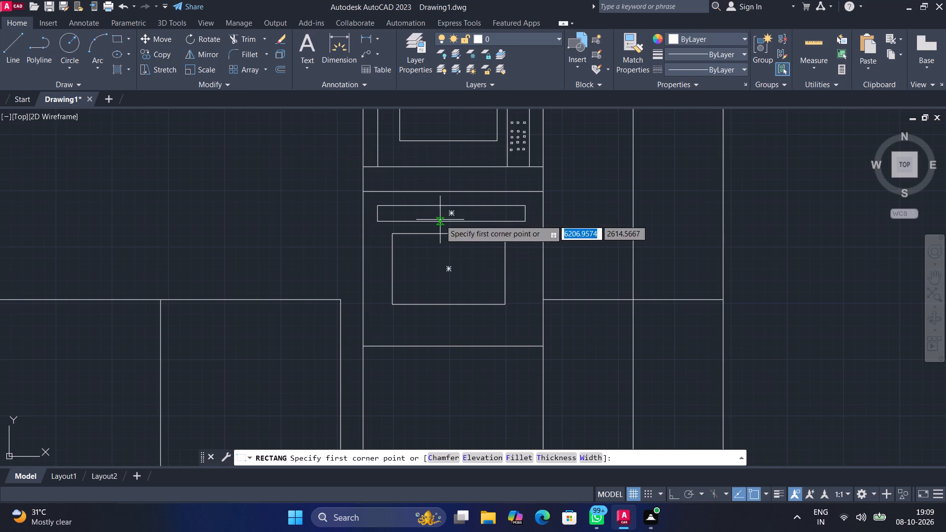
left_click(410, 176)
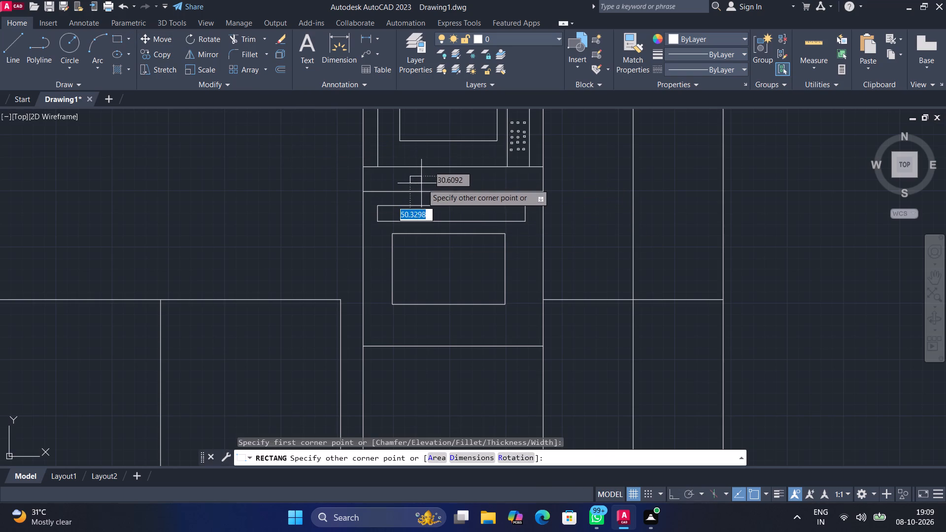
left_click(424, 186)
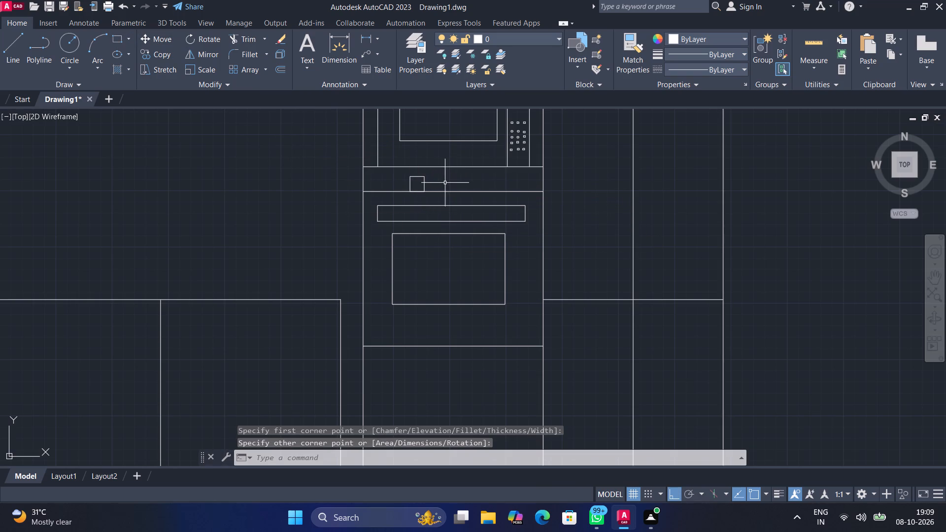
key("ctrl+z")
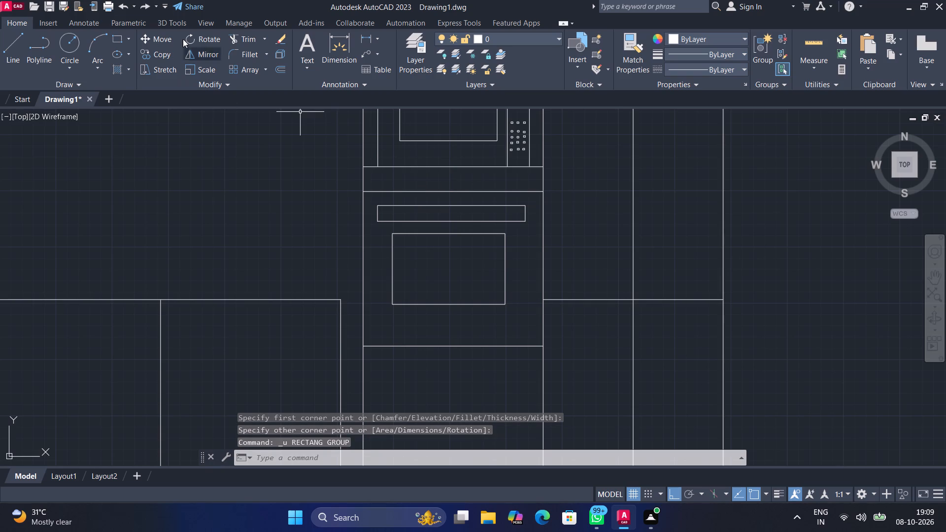
Draw a small rectangle about 70 by 52 in the left part of the narrow strip beneath the microwave box.
left_click(115, 35)
scroll(333, 151, "up", 2)
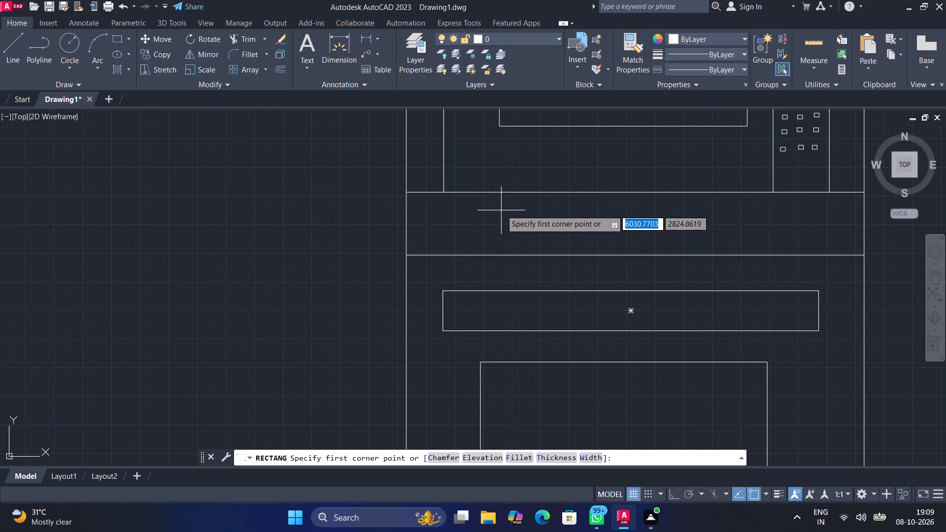
left_click(497, 207)
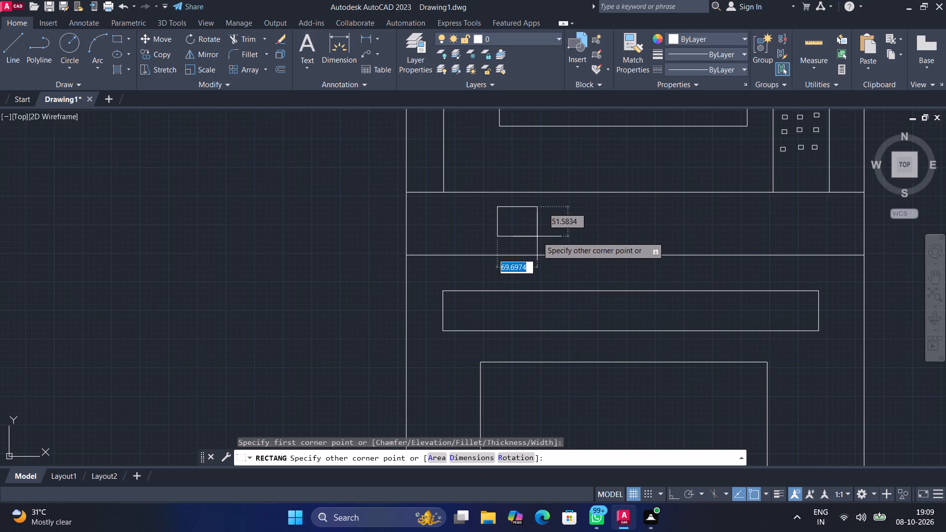
left_click(537, 236)
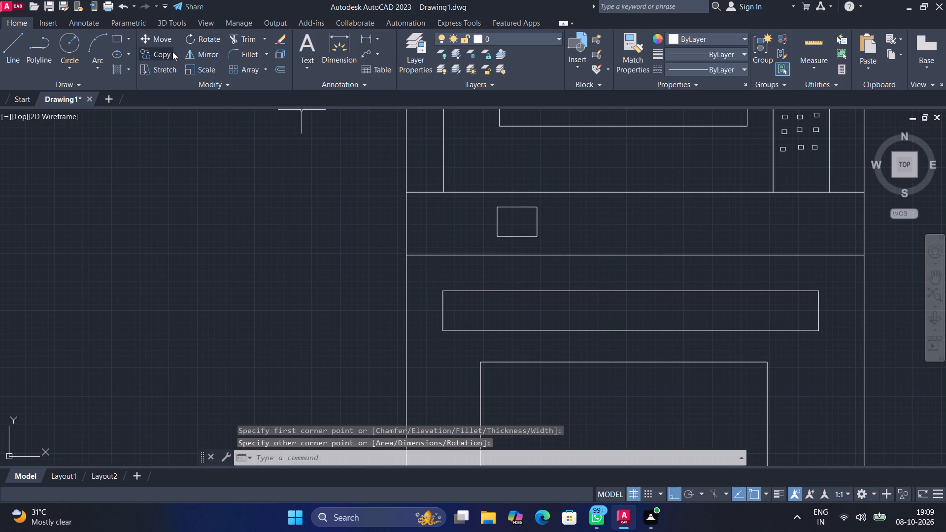
Copy the small rectangle horizontally about 370 to the right within the same strip.
left_click(172, 52)
left_click(537, 219)
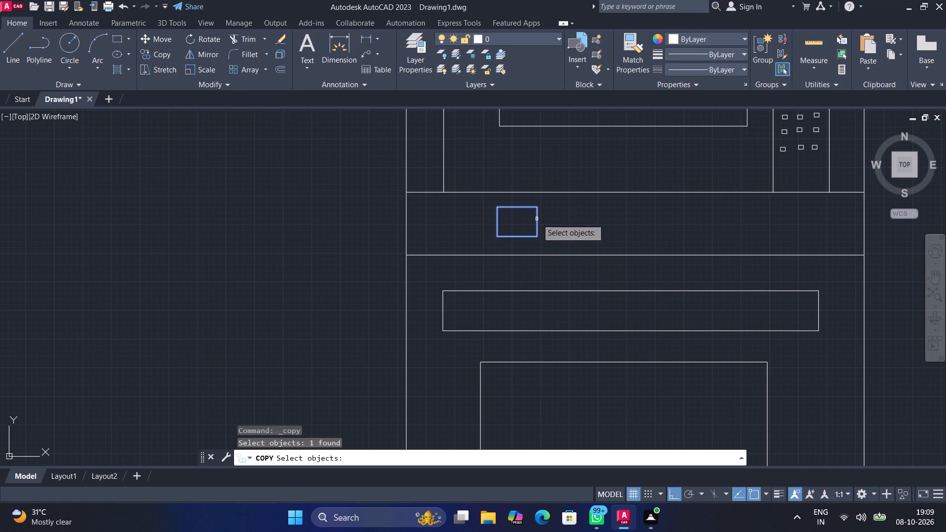
key("space")
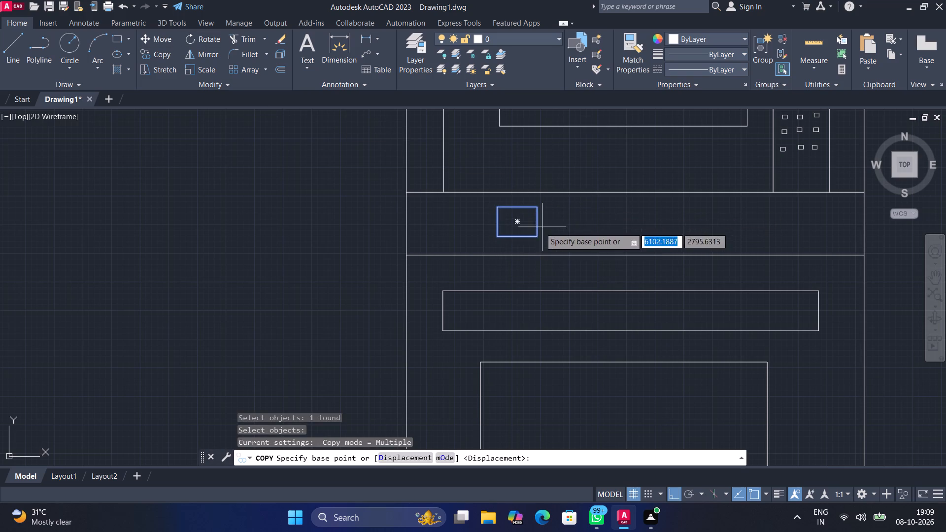
left_click(516, 224)
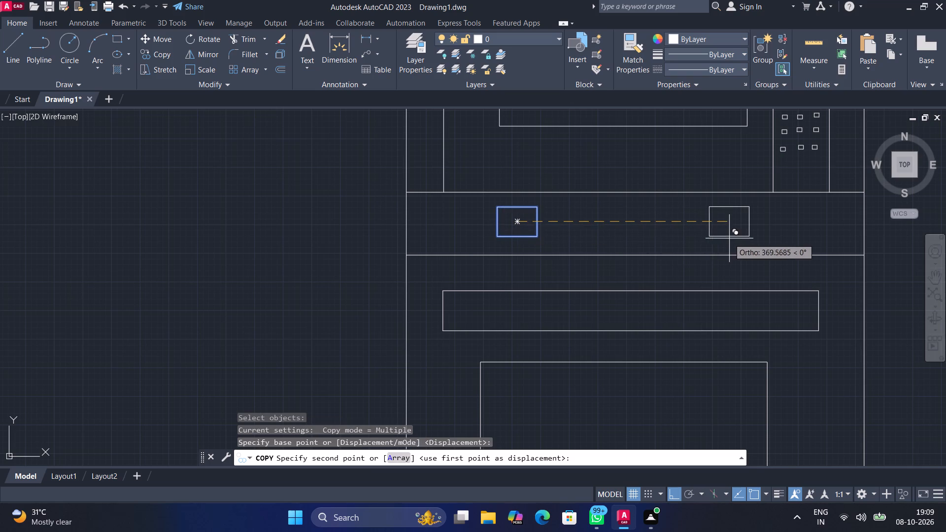
left_click(730, 239)
key("Escape")
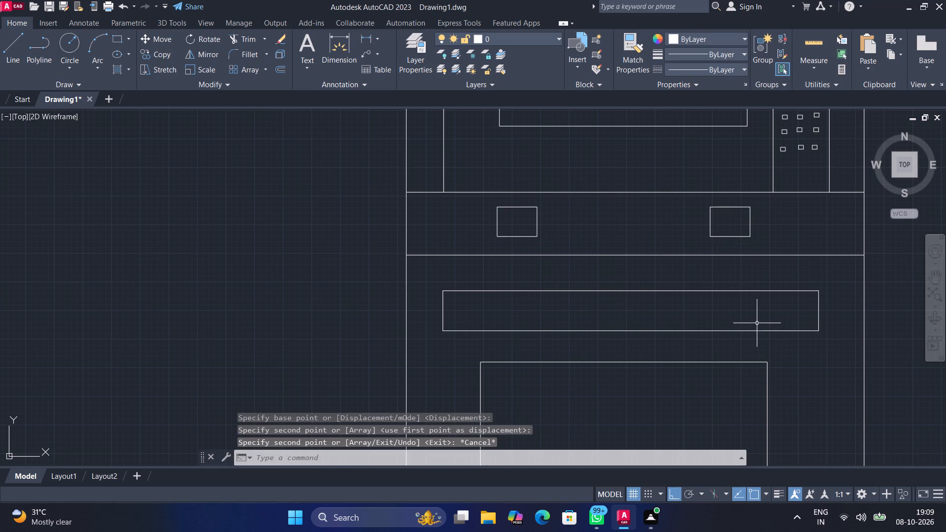
Draw a horizontal line about 3400 long from the tall bay's left vertical line to the outline's left edge, slightly above the lower compartments.
scroll(721, 379, "down", 1)
scroll(714, 294, "down", 1)
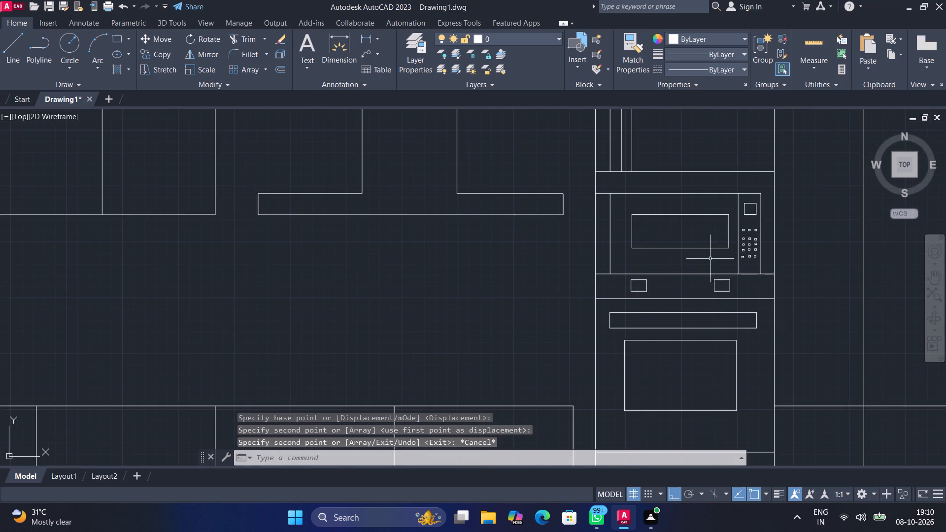
scroll(710, 259, "down", 1)
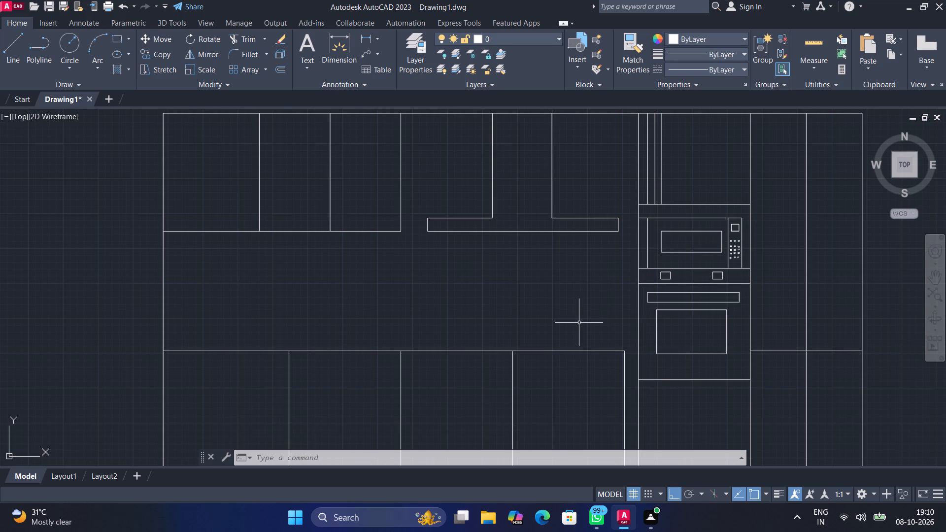
scroll(578, 339, "down", 1)
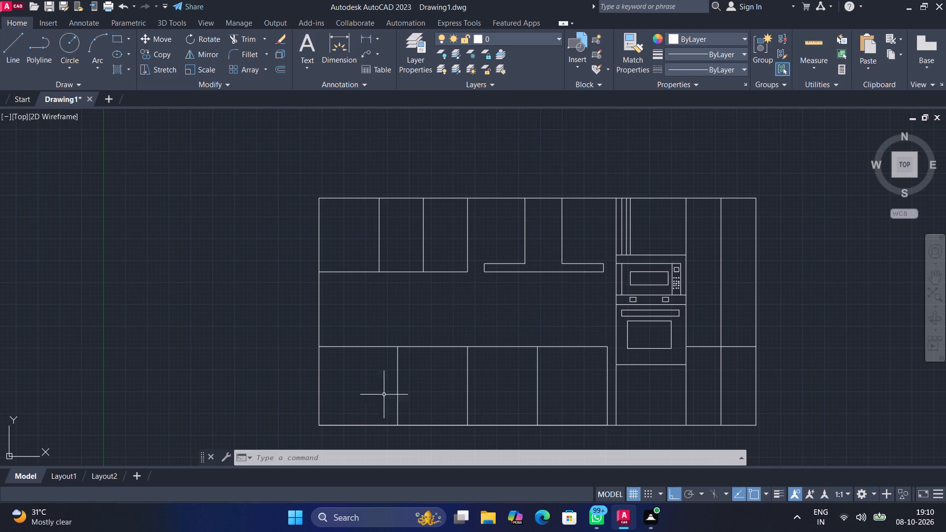
scroll(379, 398, "up", 2)
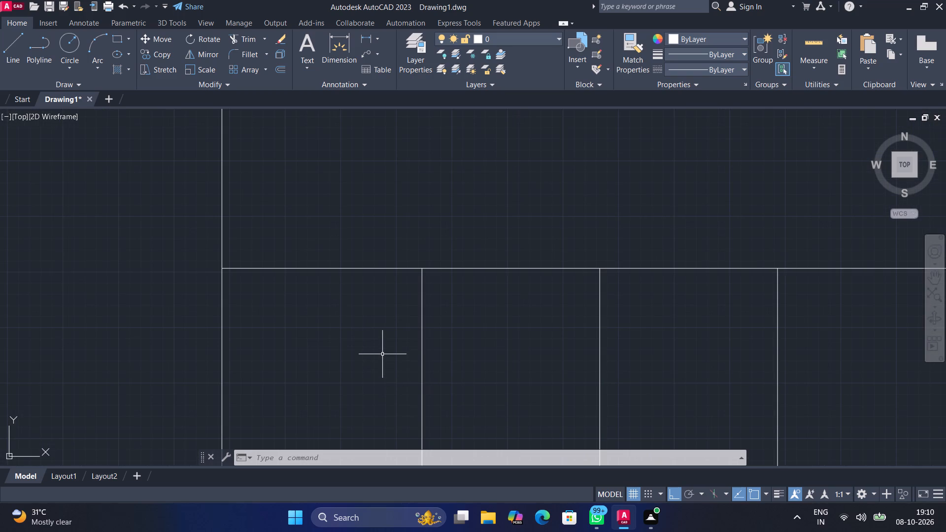
scroll(384, 339, "down", 1)
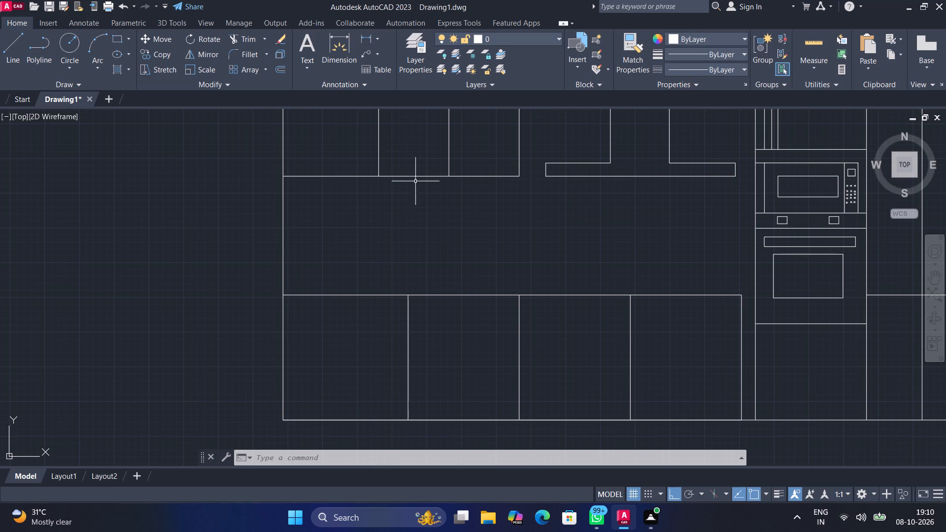
left_click(19, 36)
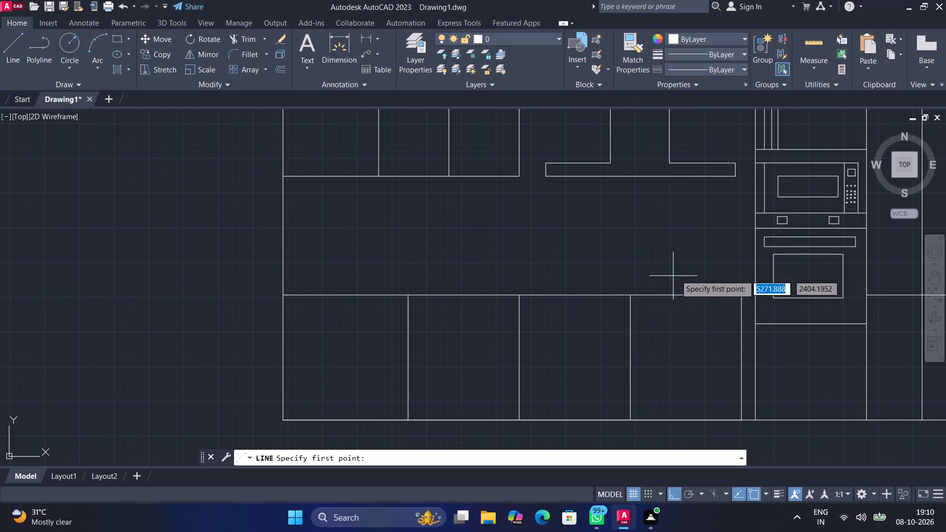
left_click(756, 274)
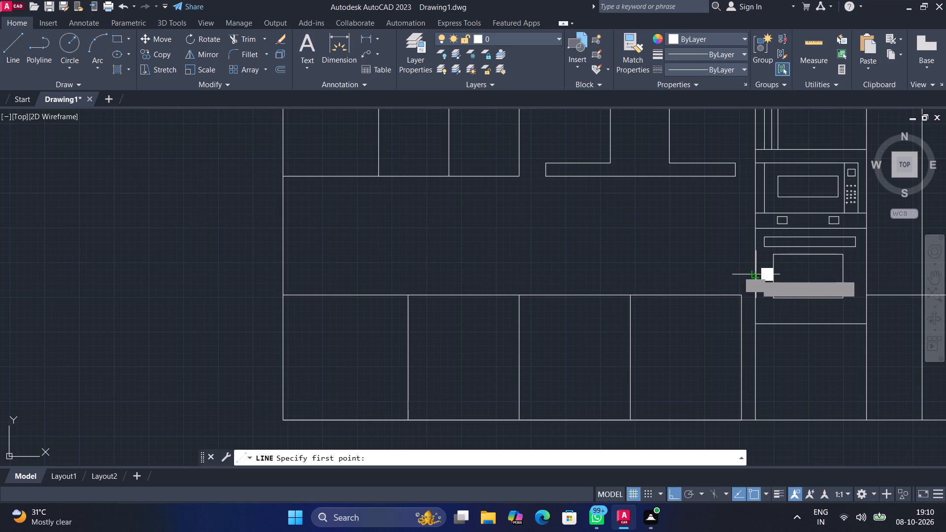
left_click(282, 272)
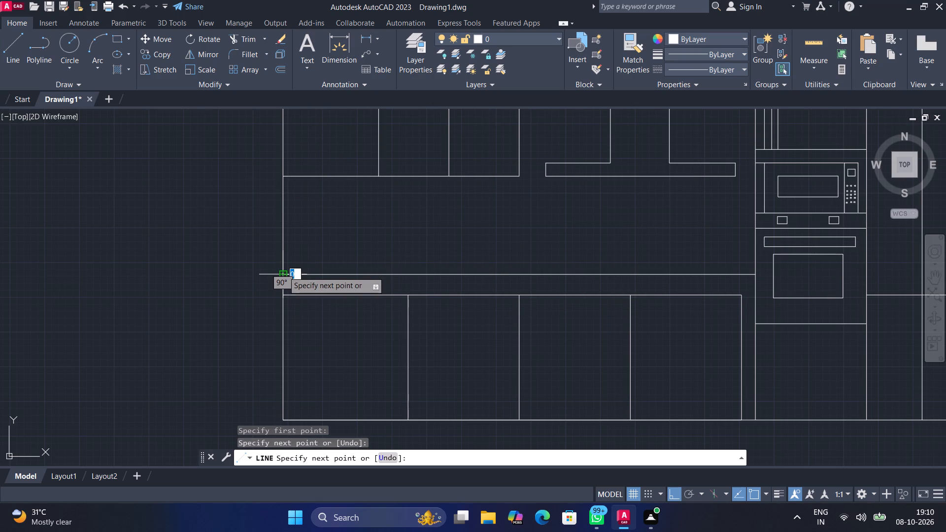
key("Escape")
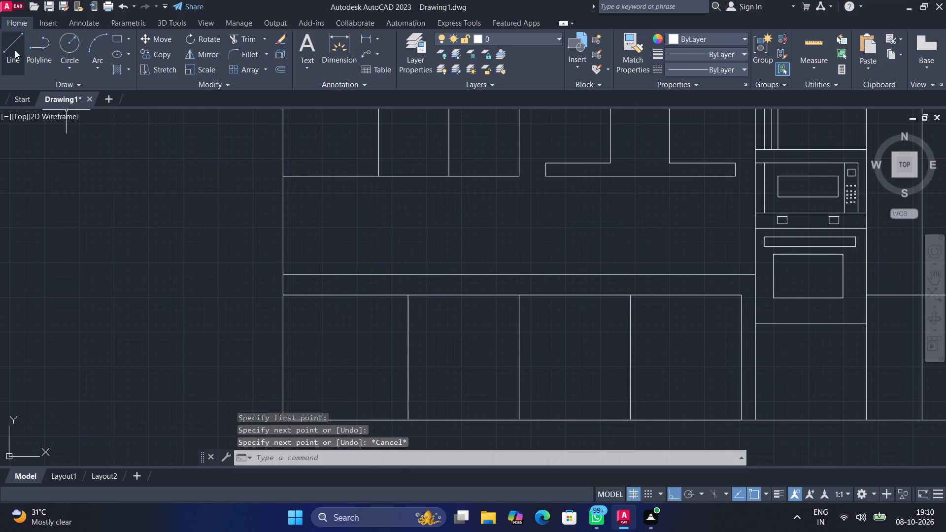
Draw a second horizontal line 3400 long between that line and the lower compartments' top, from the left outline to the tall bay.
left_click(14, 51)
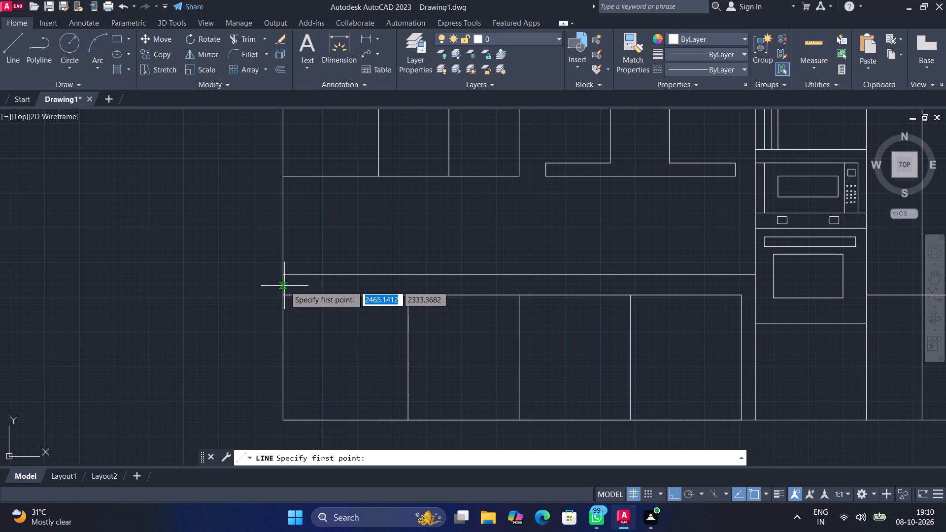
left_click(284, 286)
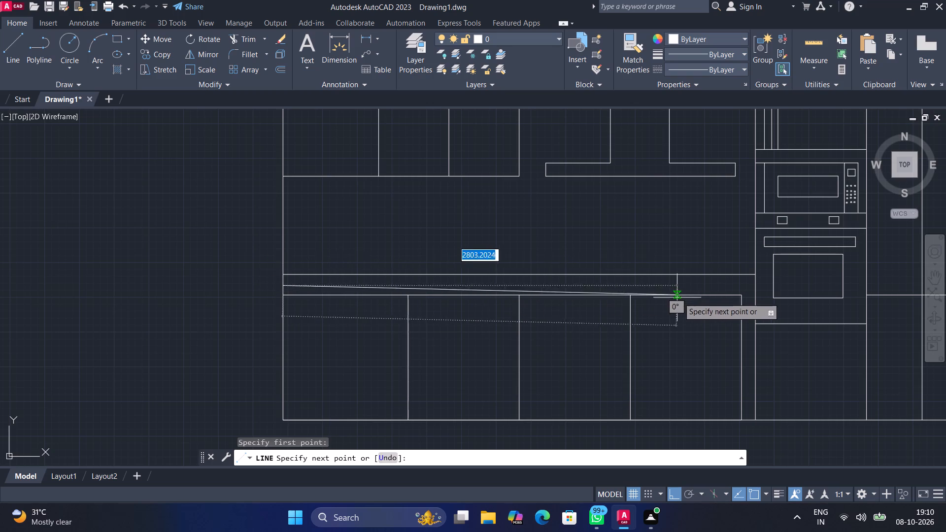
left_click(756, 283)
key("Escape")
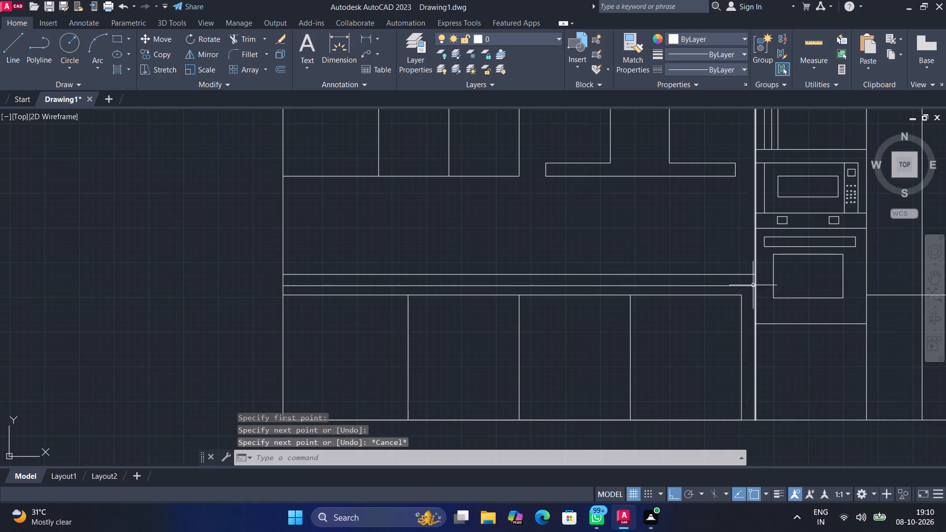
With ortho off, draw a low raised outline with sloped ends on the lower countertop line, above the leftmost lower compartment.
scroll(272, 190, "up", 2)
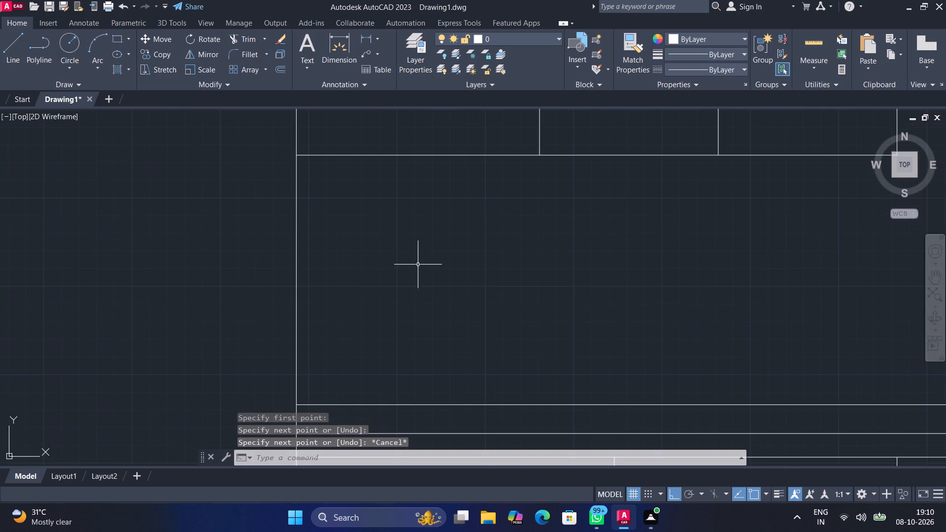
middle_click_drag(418, 267, 304, 103)
left_click(12, 42)
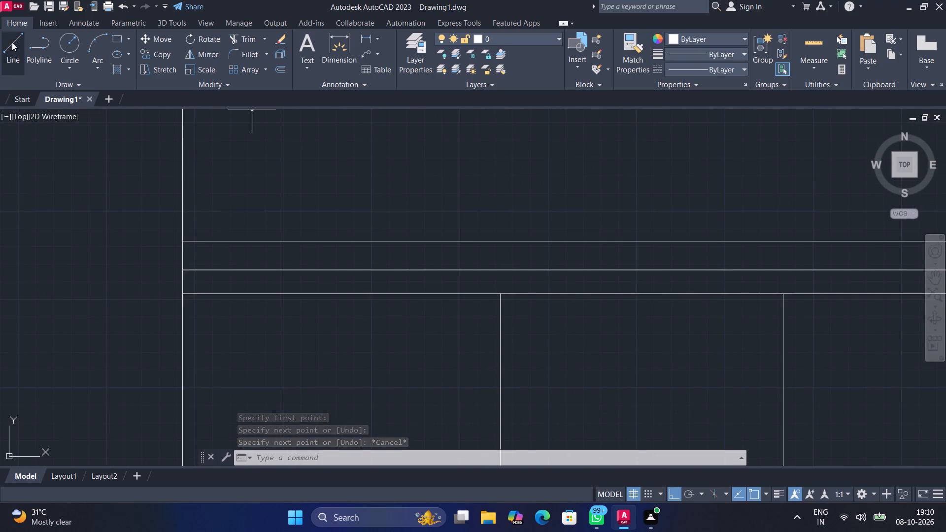
left_click_drag(12, 42, 28, 63)
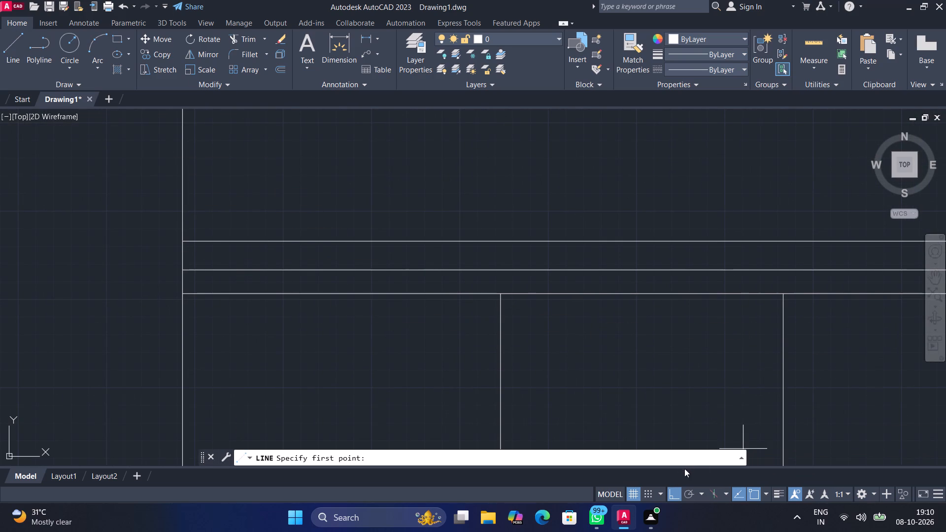
left_click(674, 496)
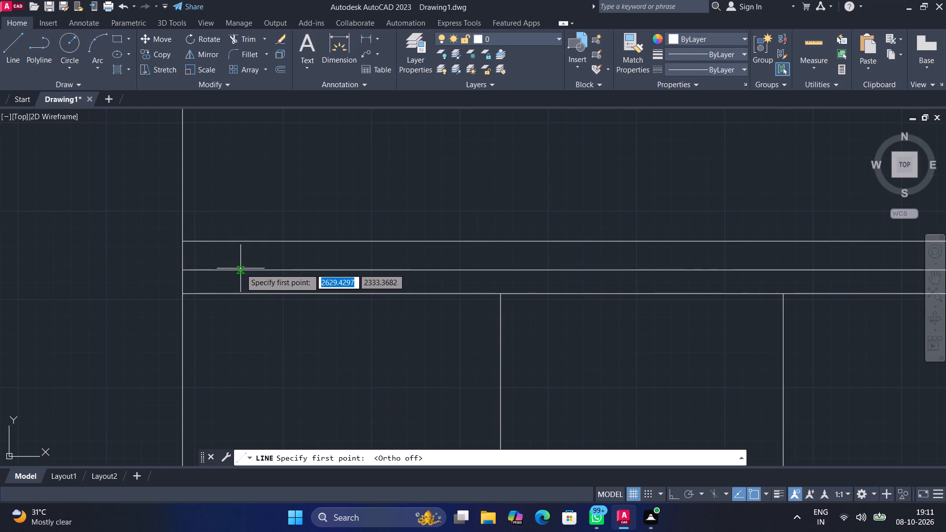
left_click(234, 270)
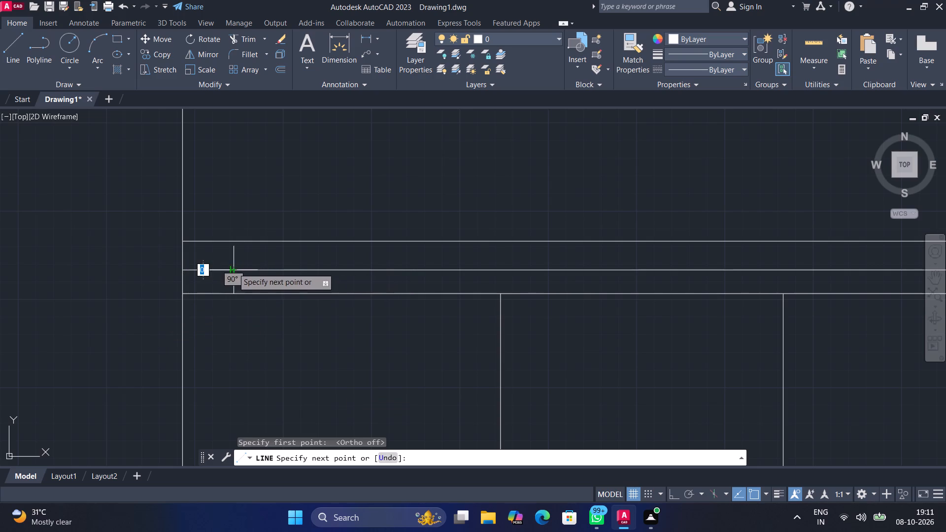
left_click(241, 260)
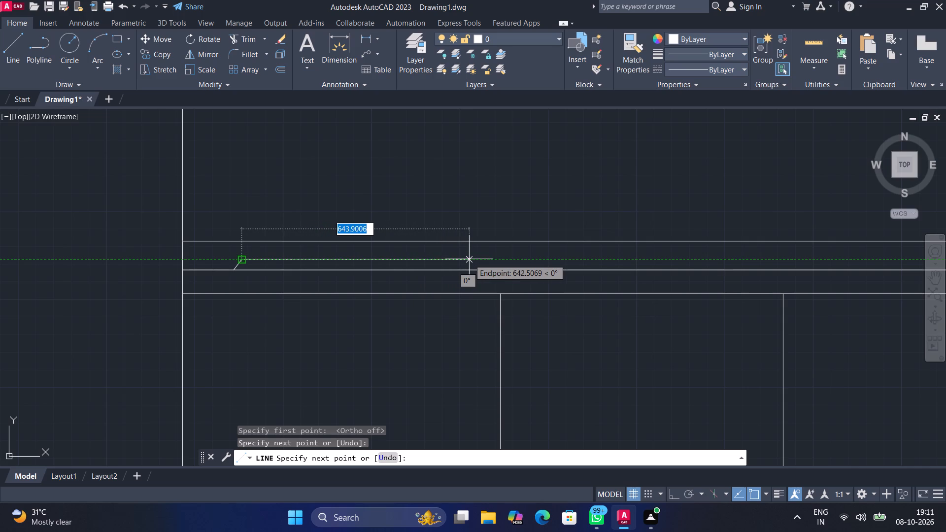
left_click(495, 262)
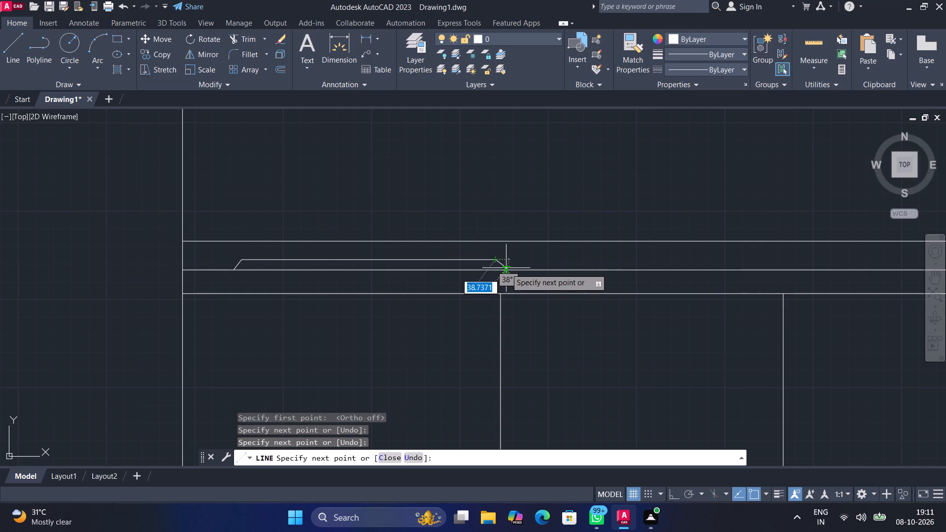
left_click(507, 269)
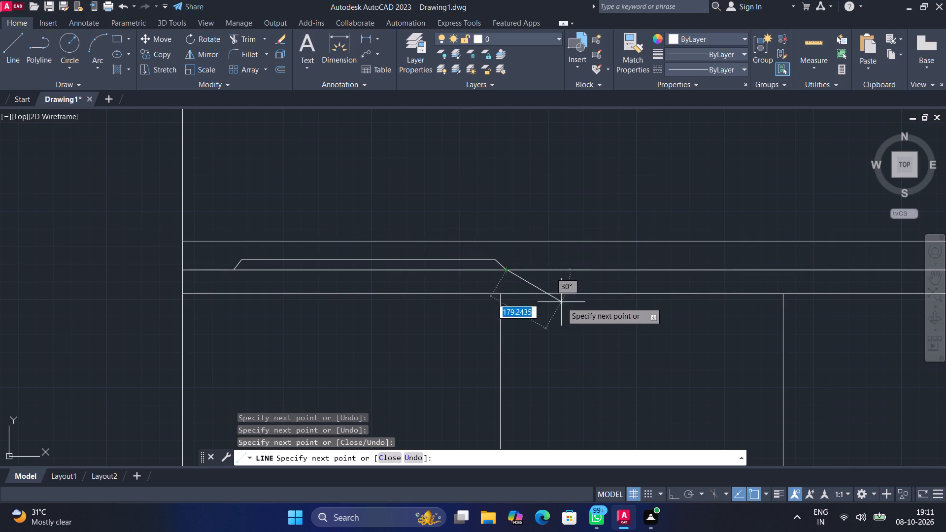
key("Escape")
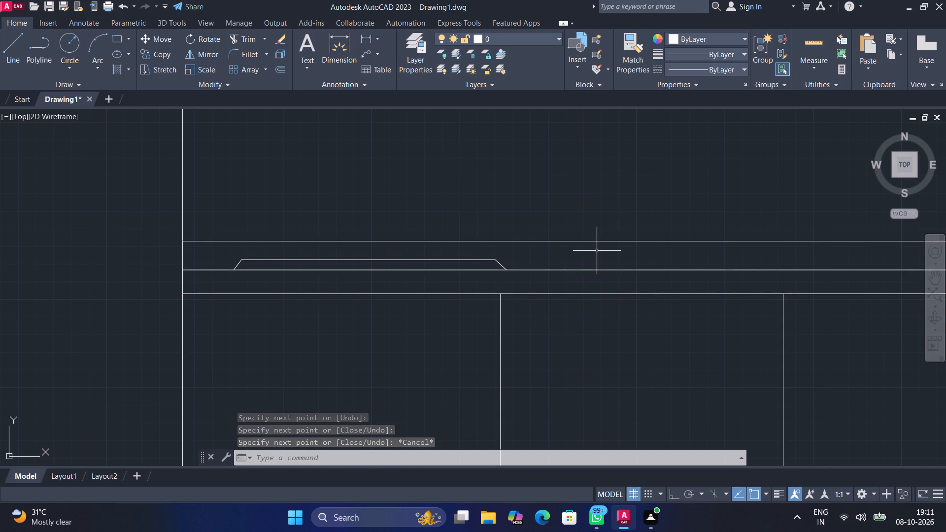
Draw a closed four-sided outline with slanted ends between the two countertop lines near the tall bay, its bottom edge about 1010 long.
middle_click_drag(597, 251, 149, 168)
scroll(489, 193, "down", 1)
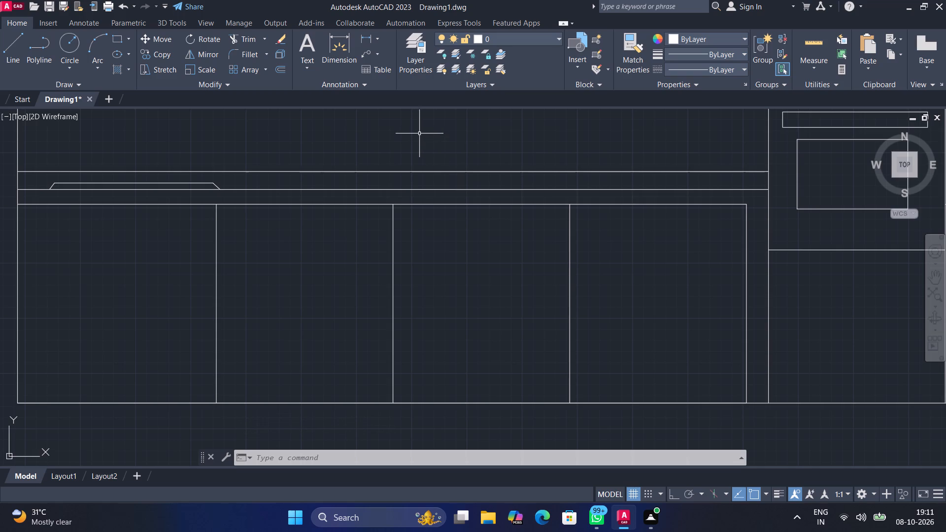
middle_click_drag(453, 155, 387, 208)
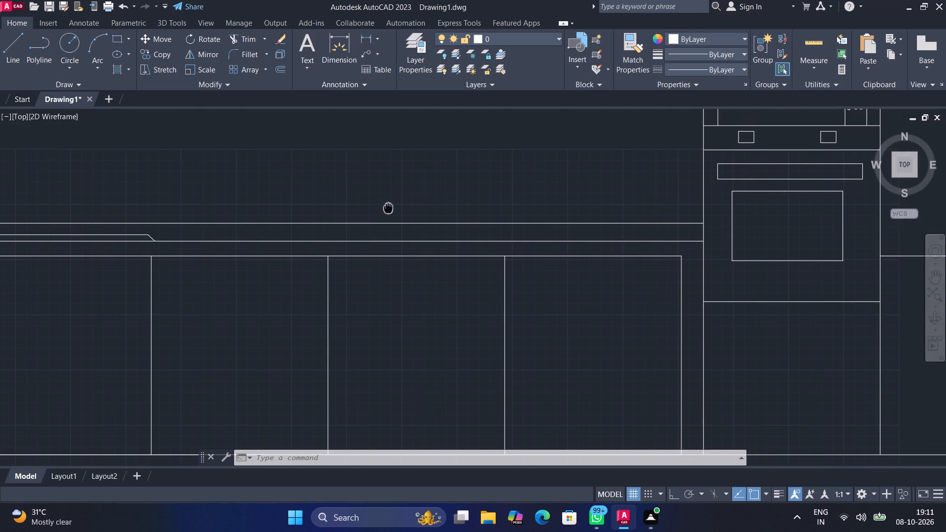
middle_click_drag(387, 208, 386, 208)
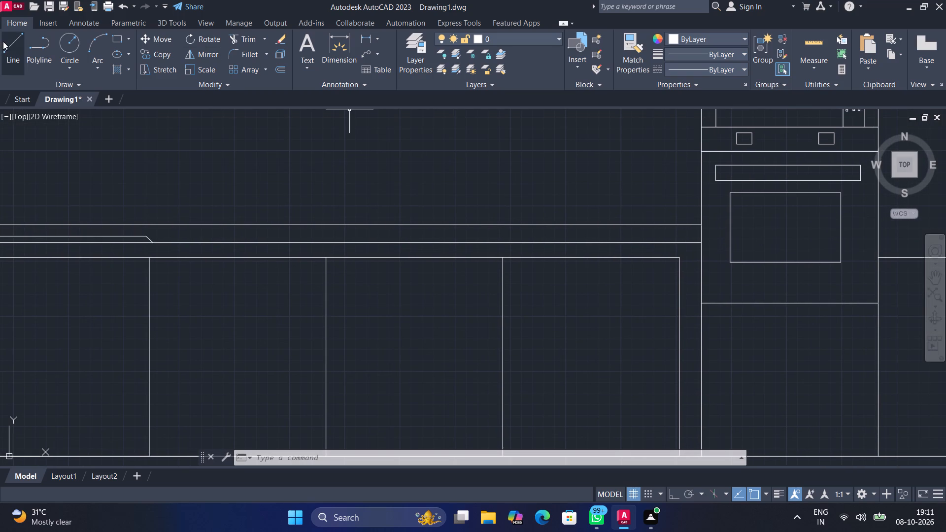
left_click(6, 40)
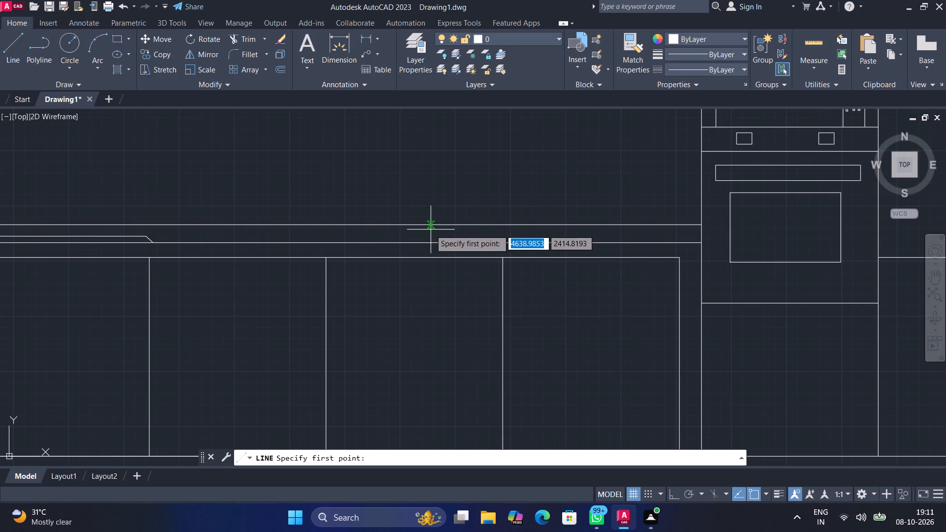
left_click(427, 225)
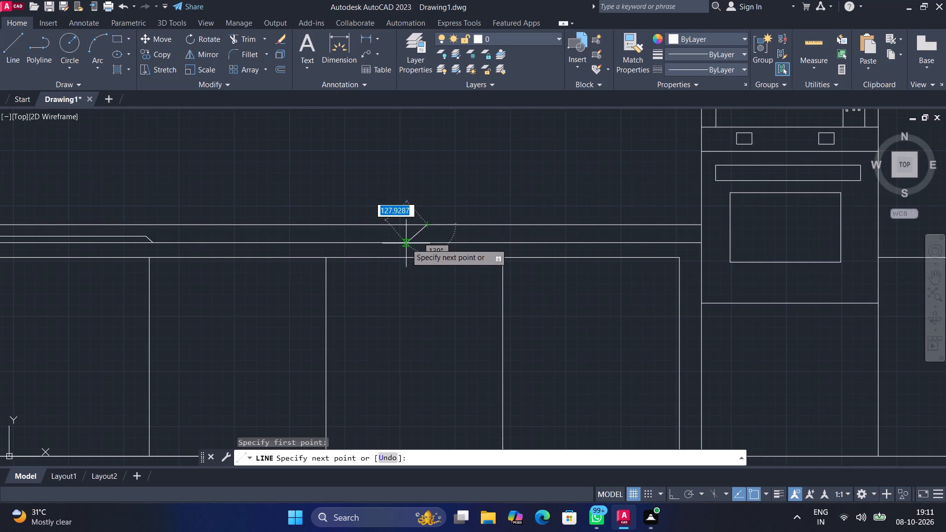
left_click(406, 243)
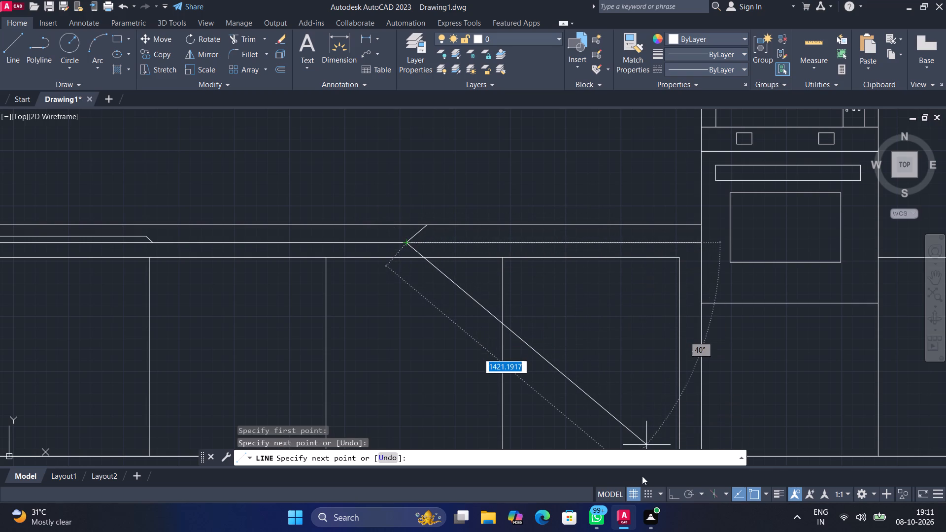
left_click(669, 495)
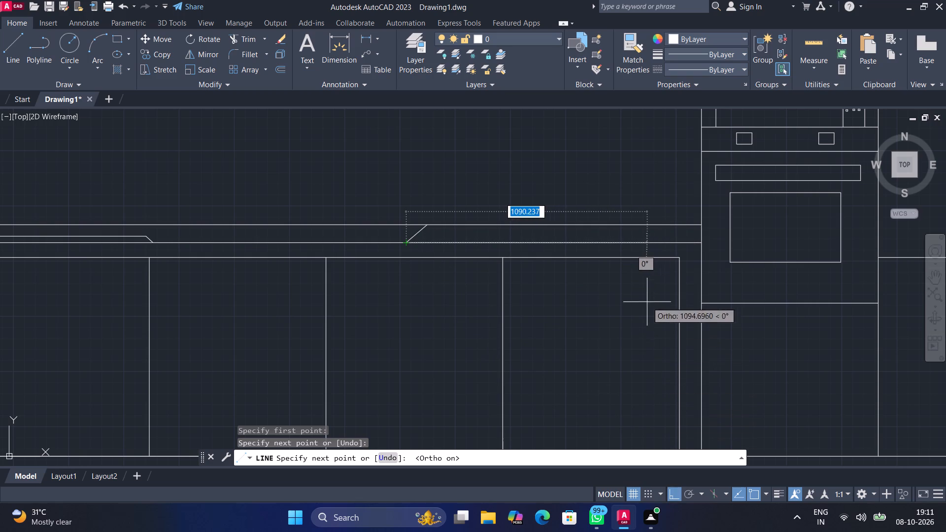
left_click(629, 242)
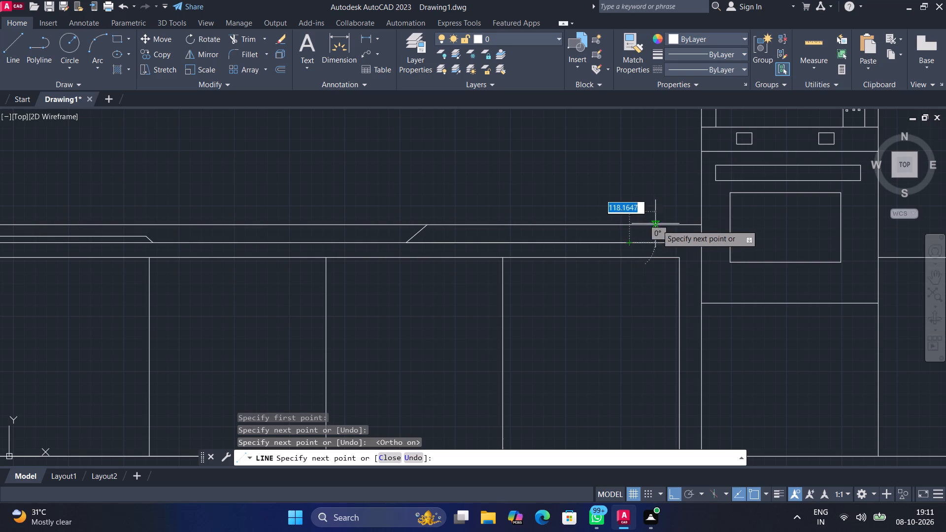
scroll(658, 225, "up", 2)
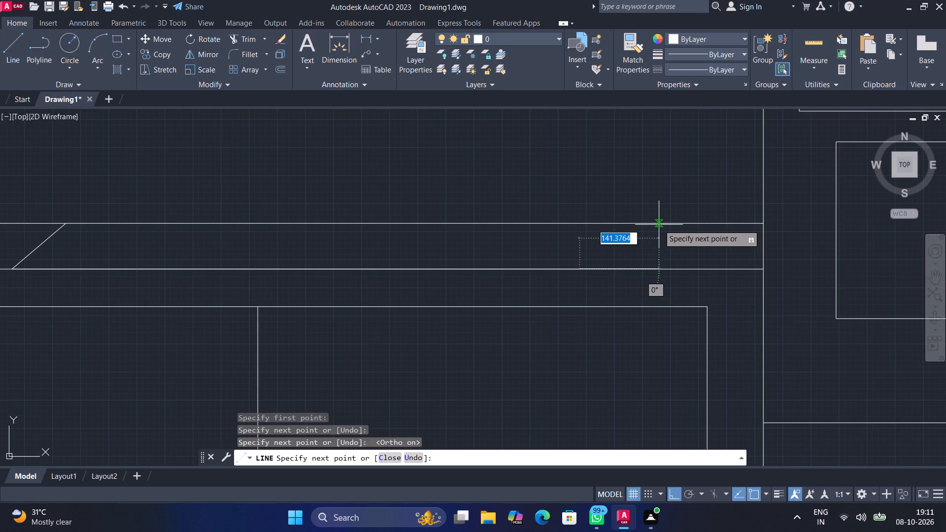
left_click(659, 225)
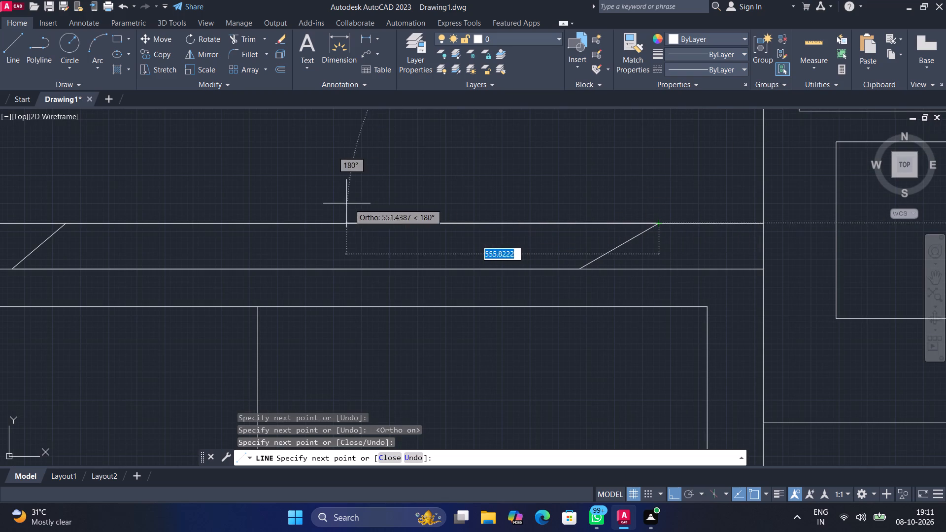
left_click(68, 223)
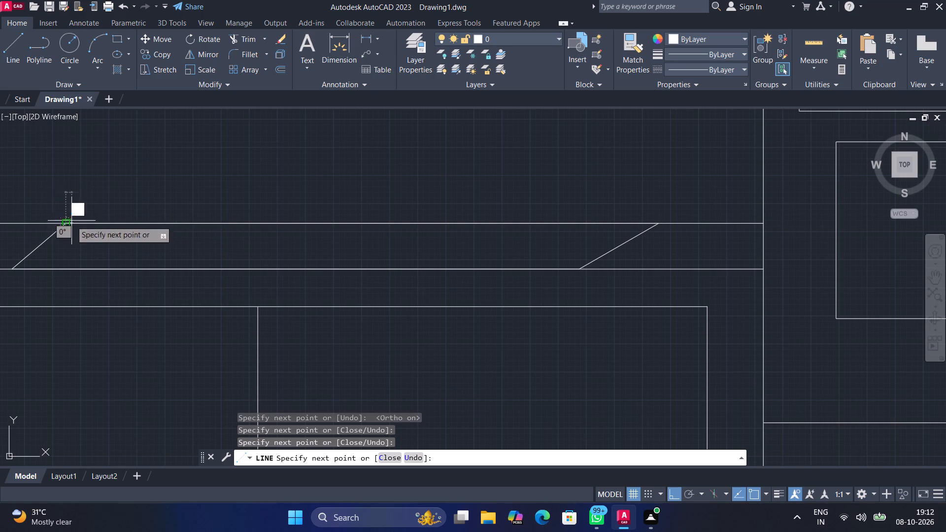
key("Escape")
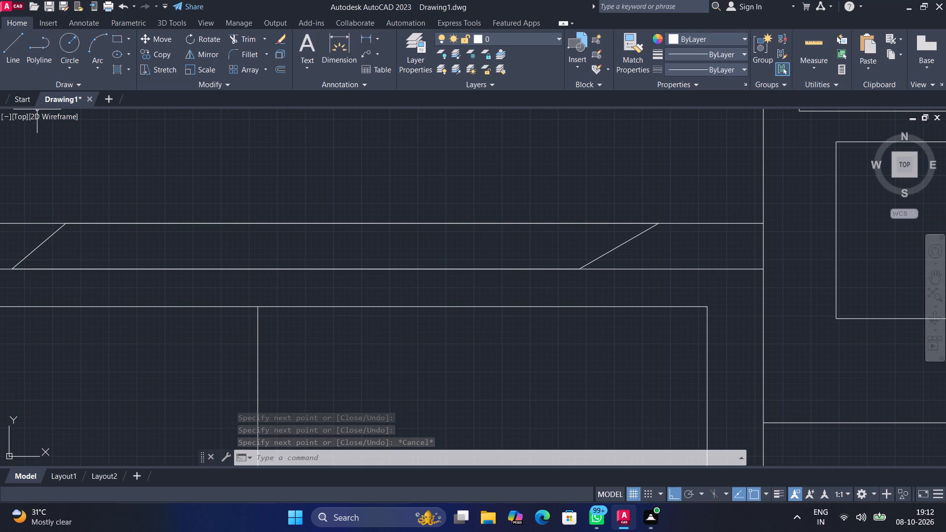
Draw a rectangle about 118 by 106 standing on the upper countertop line, above the slanted-end outline.
left_click(115, 40)
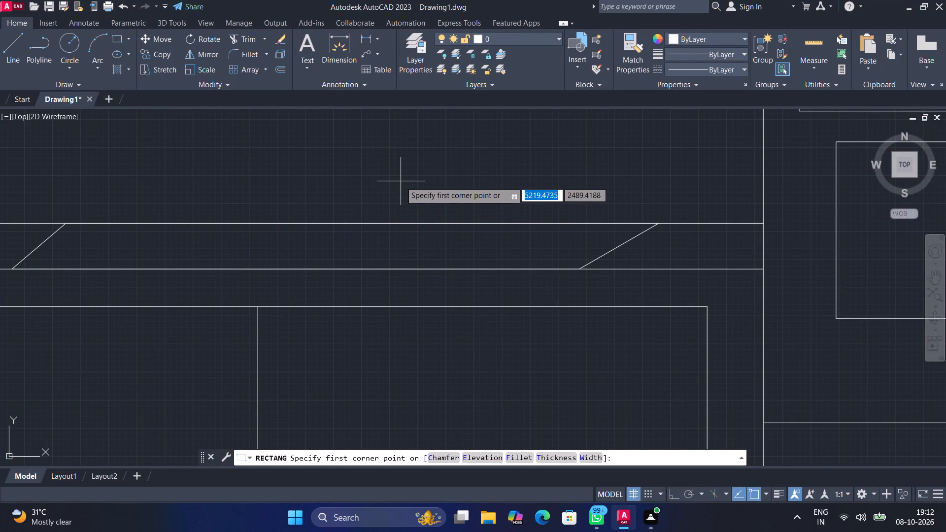
left_click(399, 165)
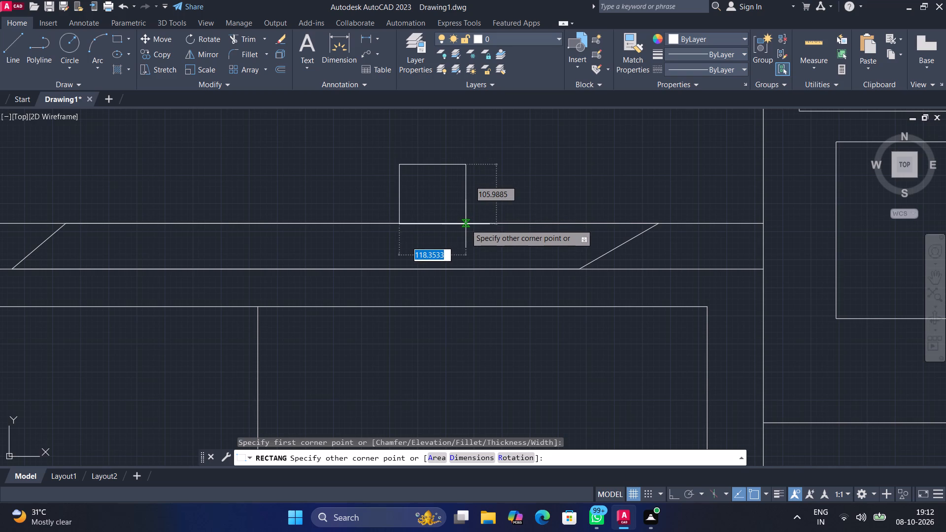
left_click(466, 224)
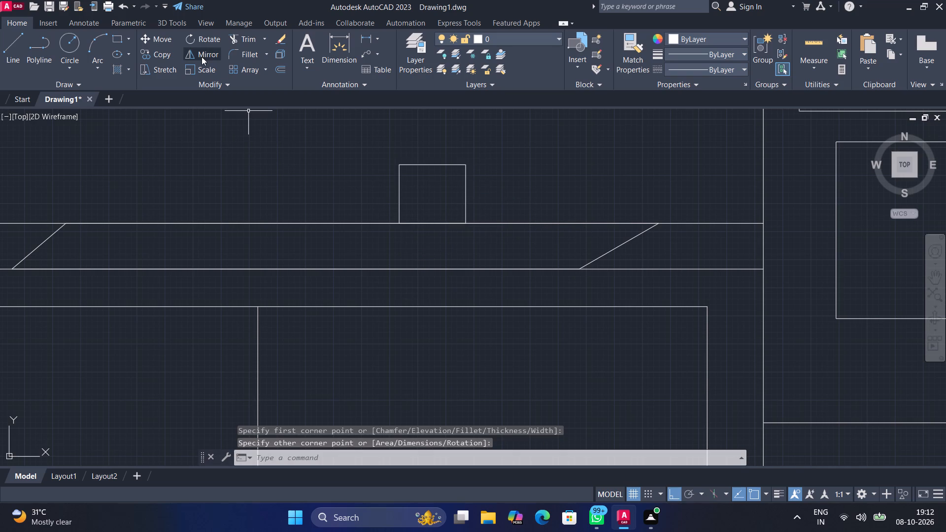
Fillet the two bottom corners of the small rectangle on the countertop with a radius of 20.
scroll(202, 56, "up", 2)
left_click(246, 54)
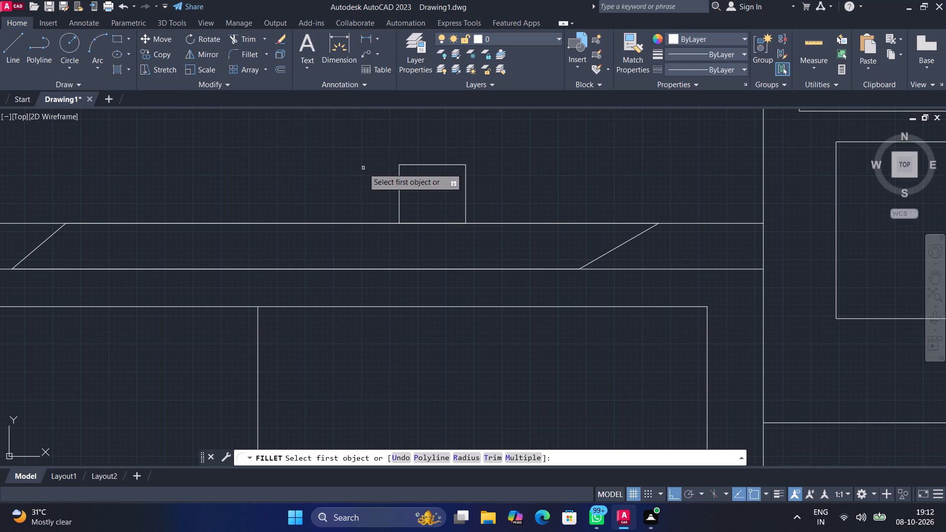
left_click(427, 224)
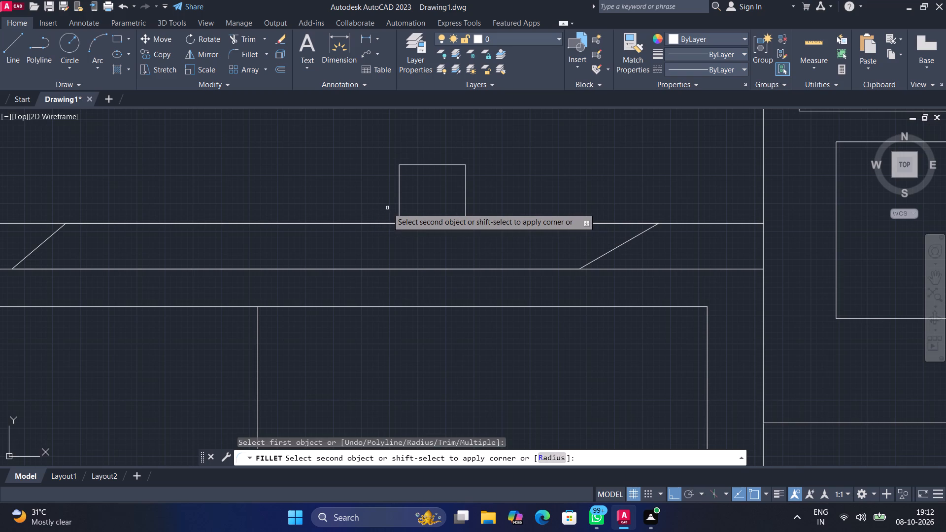
key("r")
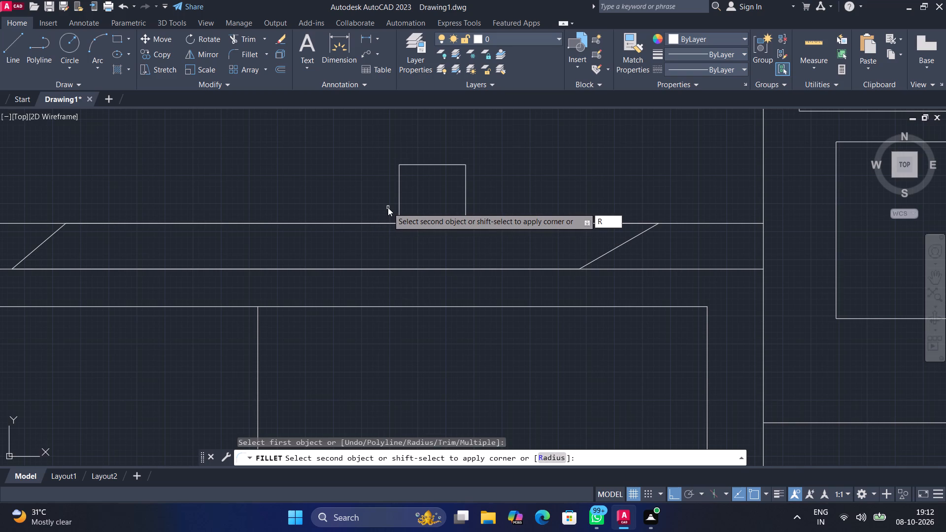
key("space")
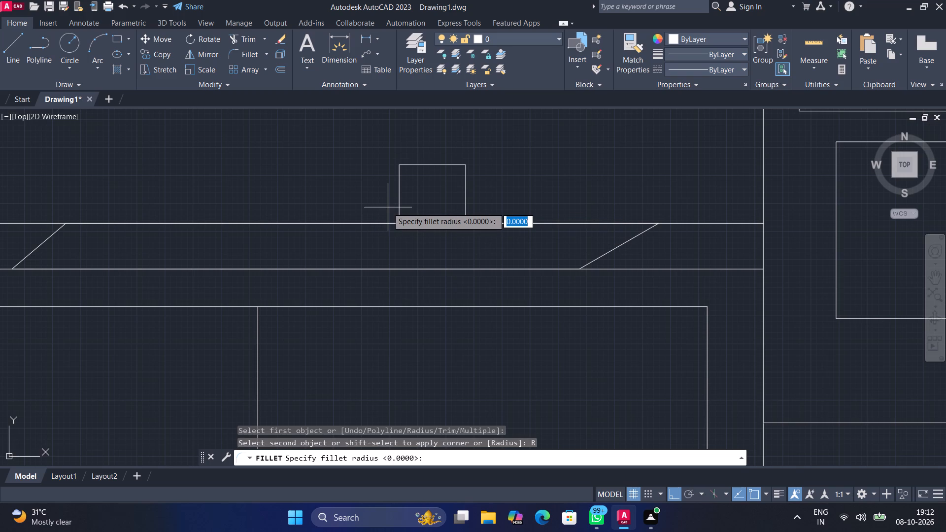
key("2")
key("0")
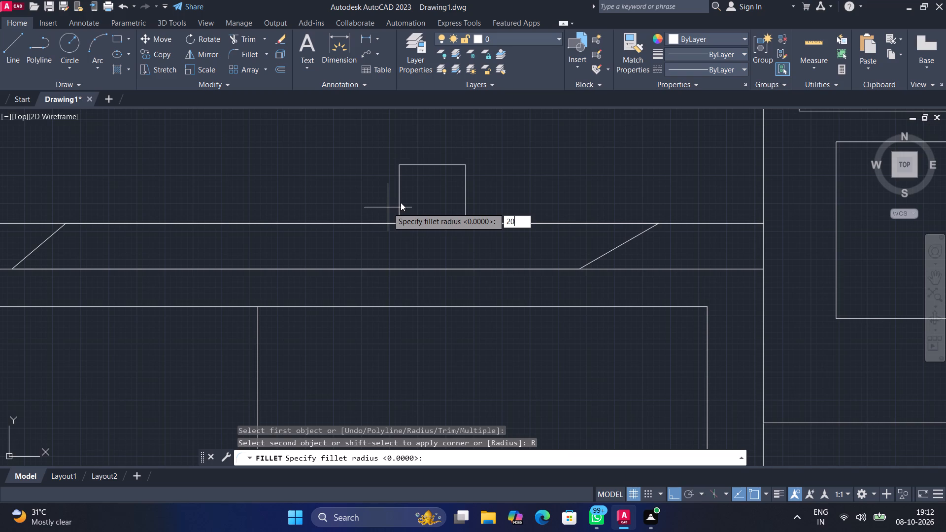
key("Return")
left_click(400, 210)
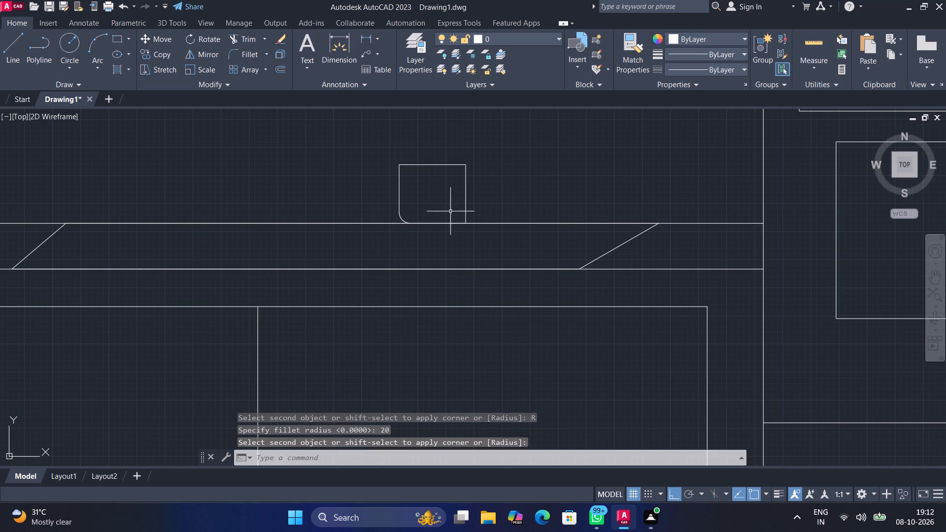
left_click(238, 54)
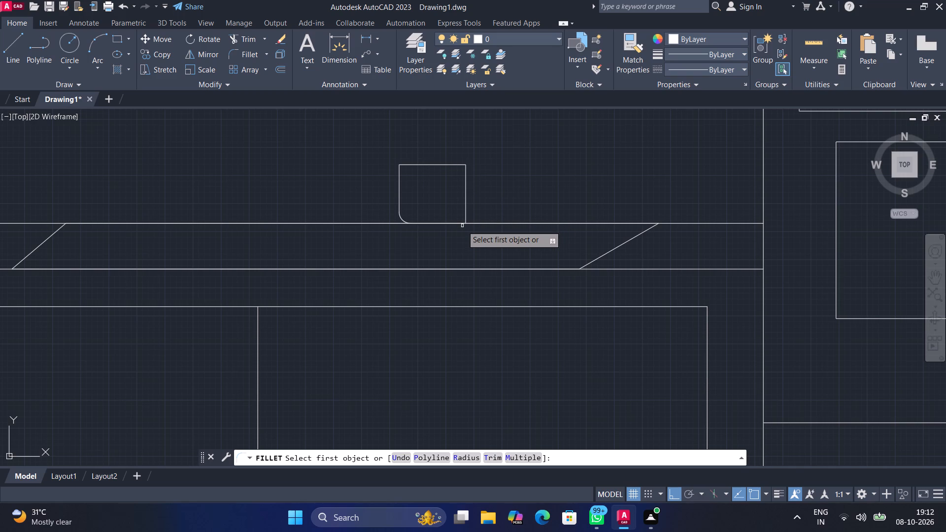
left_click(456, 224)
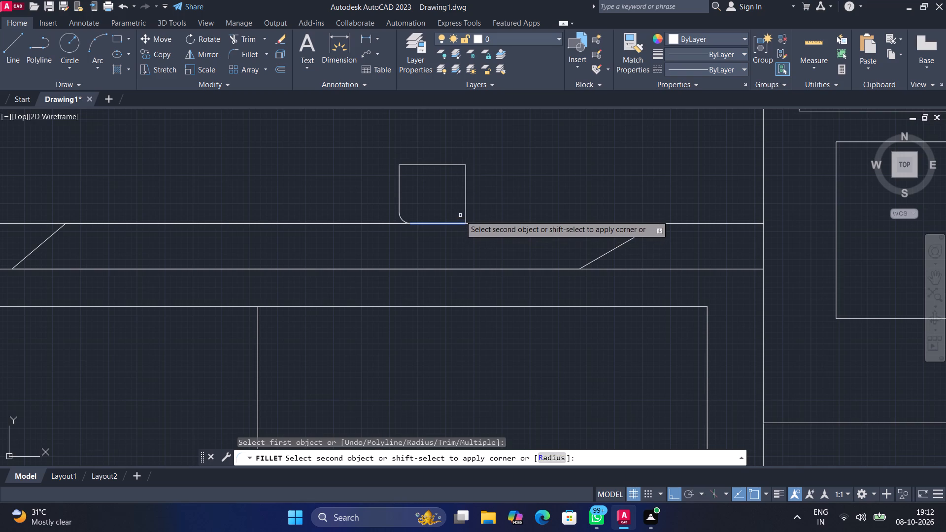
left_click(465, 209)
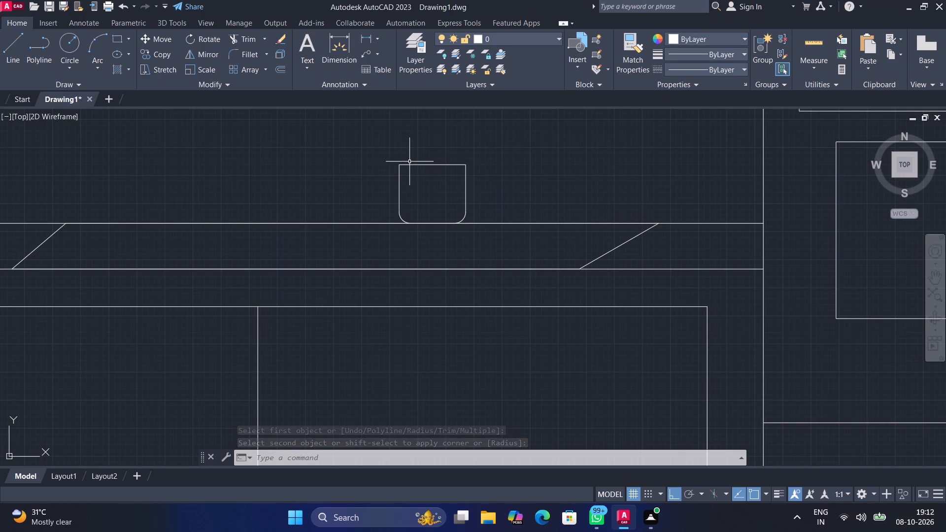
Fillet the two top corners of the small rectangle on the countertop with the same radius as its bottom corners.
left_click(244, 51)
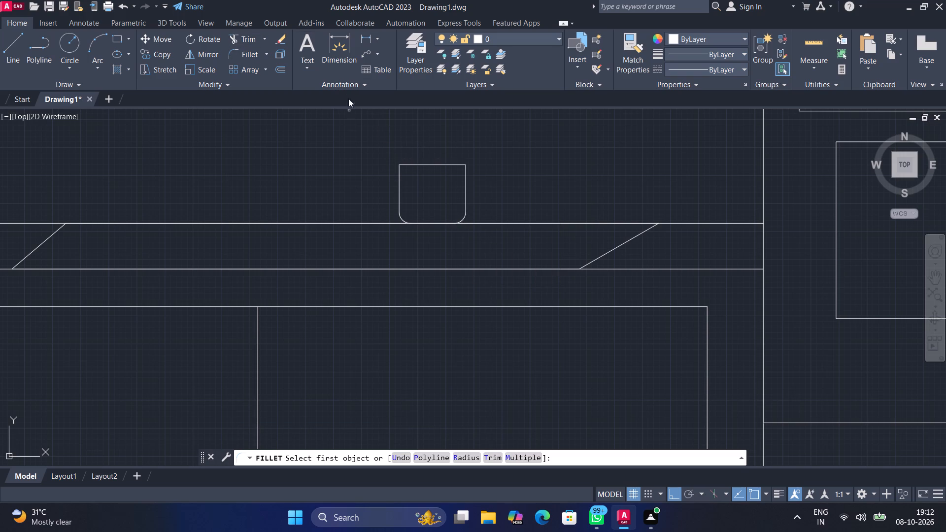
left_click(409, 165)
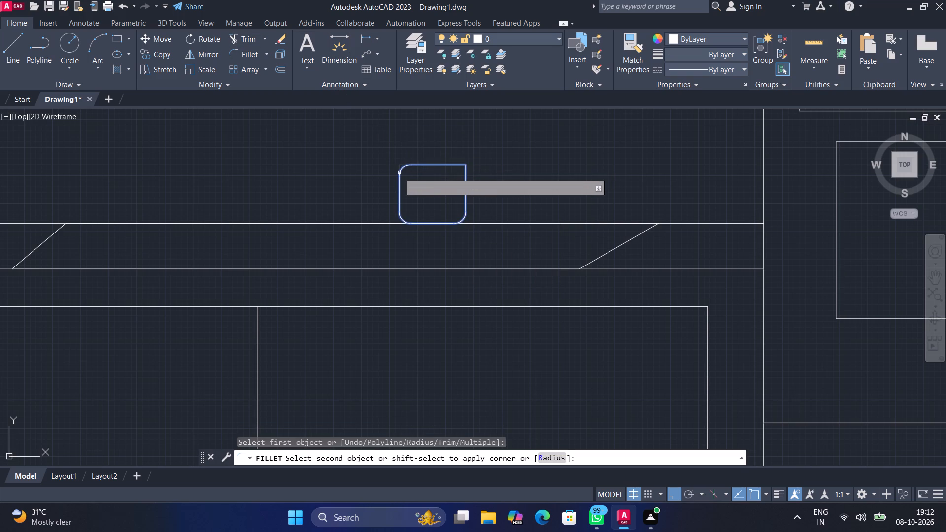
left_click(399, 173)
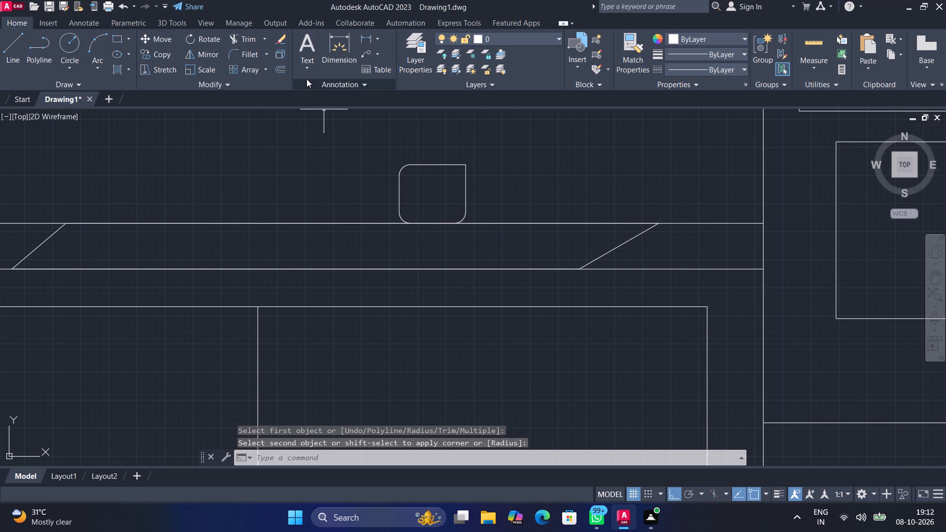
left_click(255, 59)
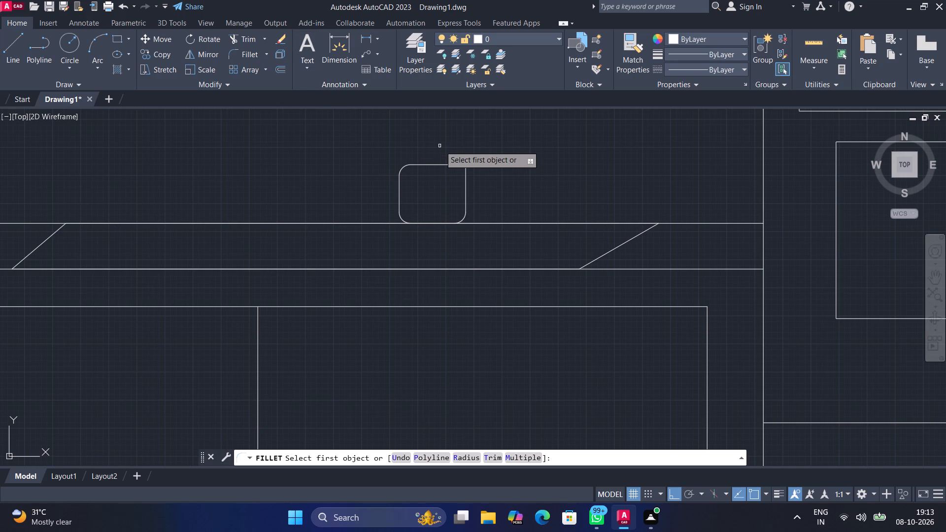
left_click(441, 164)
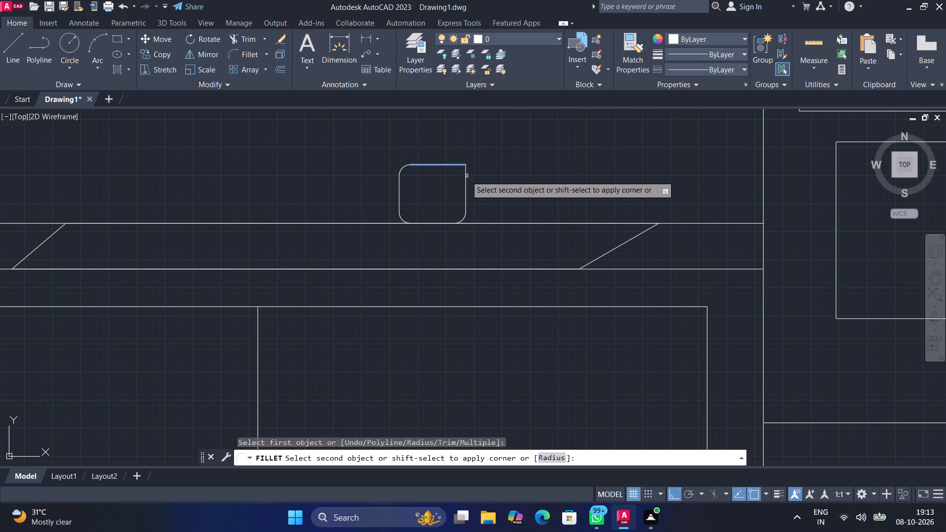
left_click(466, 176)
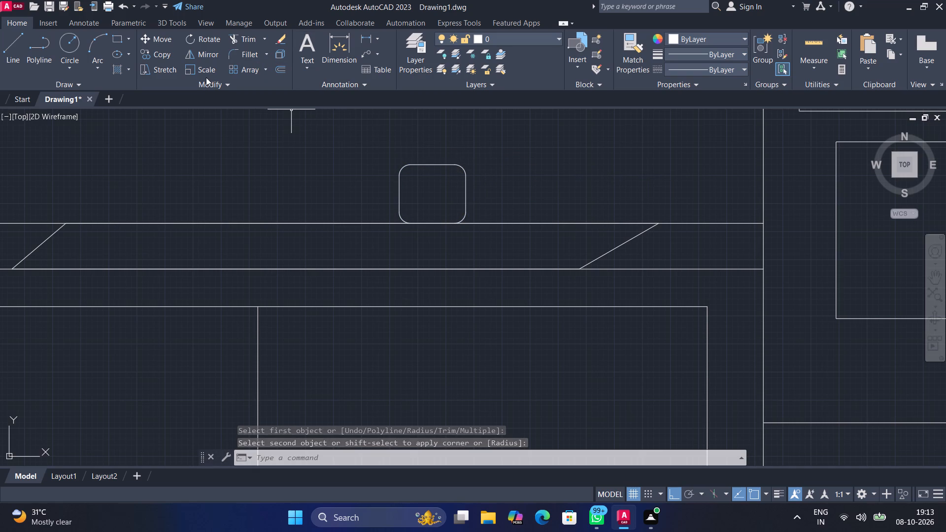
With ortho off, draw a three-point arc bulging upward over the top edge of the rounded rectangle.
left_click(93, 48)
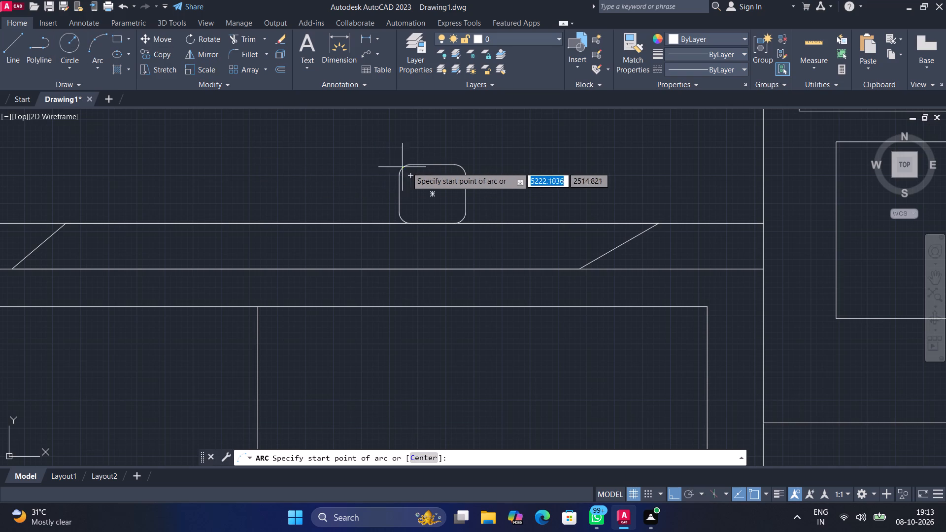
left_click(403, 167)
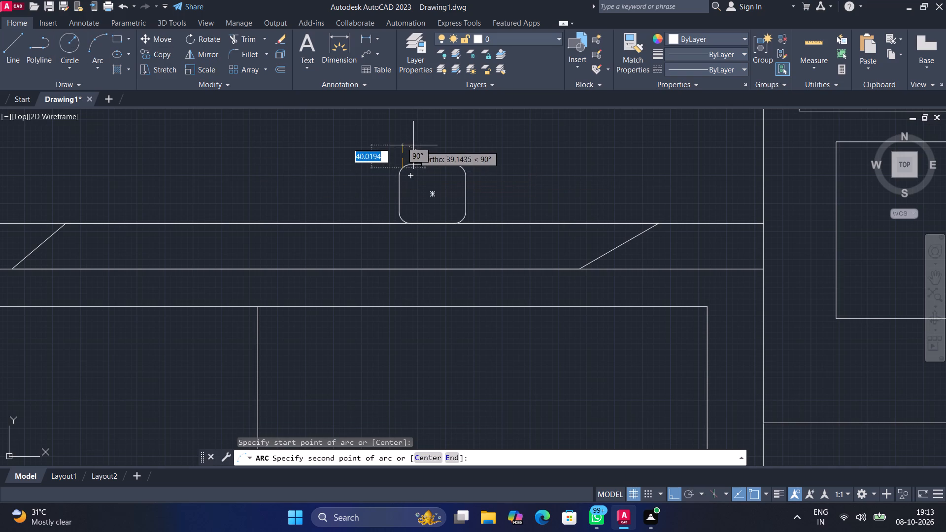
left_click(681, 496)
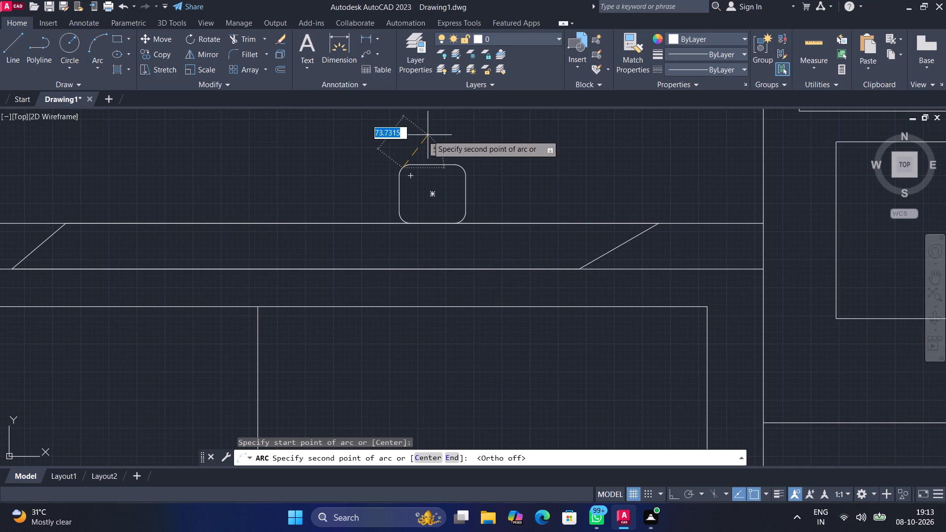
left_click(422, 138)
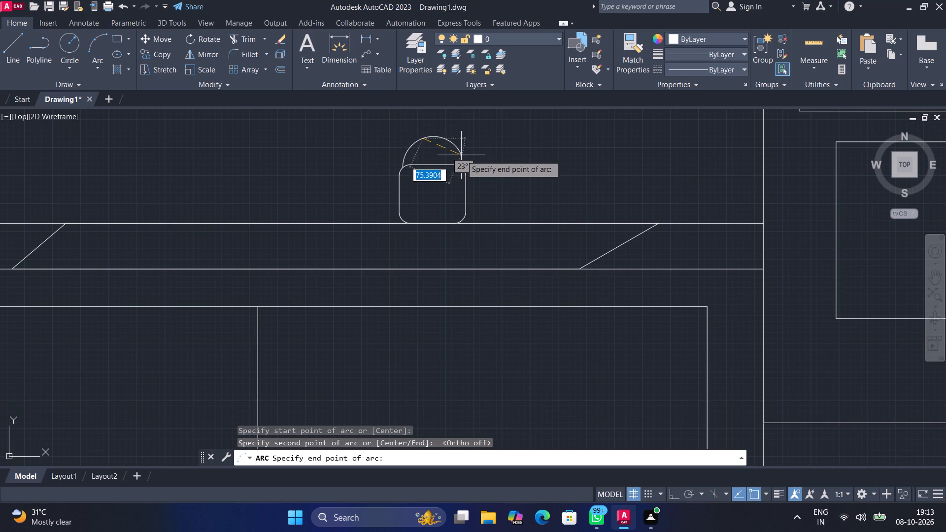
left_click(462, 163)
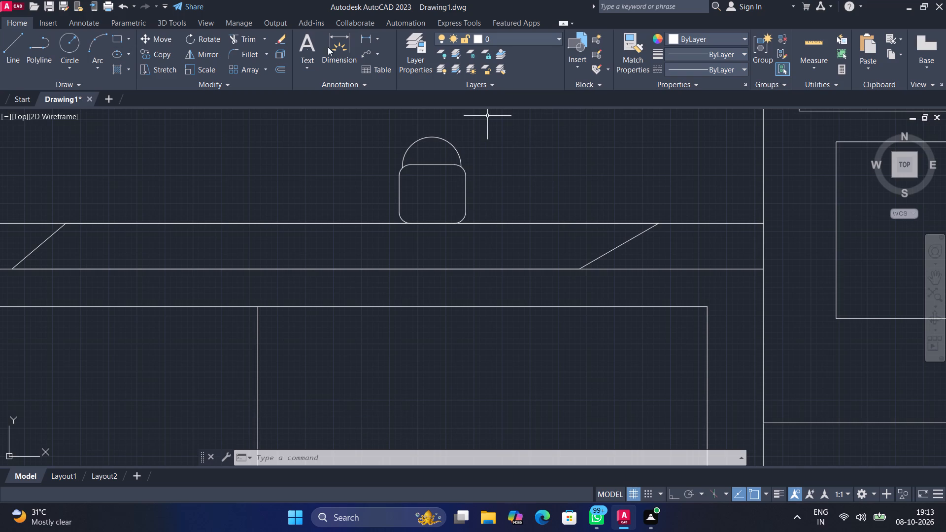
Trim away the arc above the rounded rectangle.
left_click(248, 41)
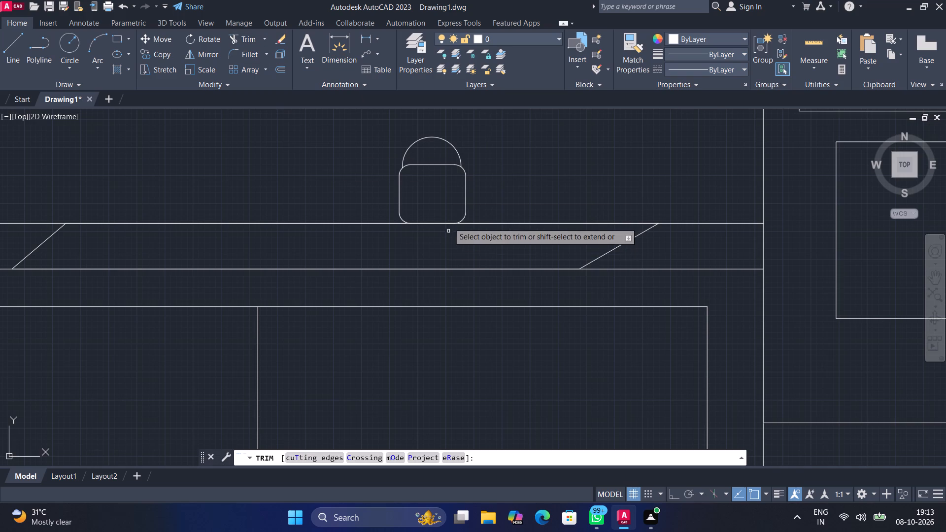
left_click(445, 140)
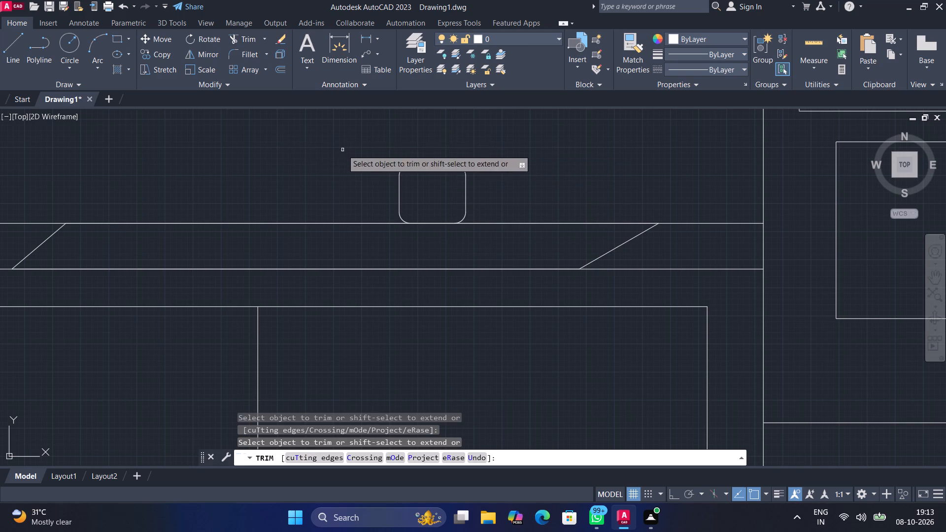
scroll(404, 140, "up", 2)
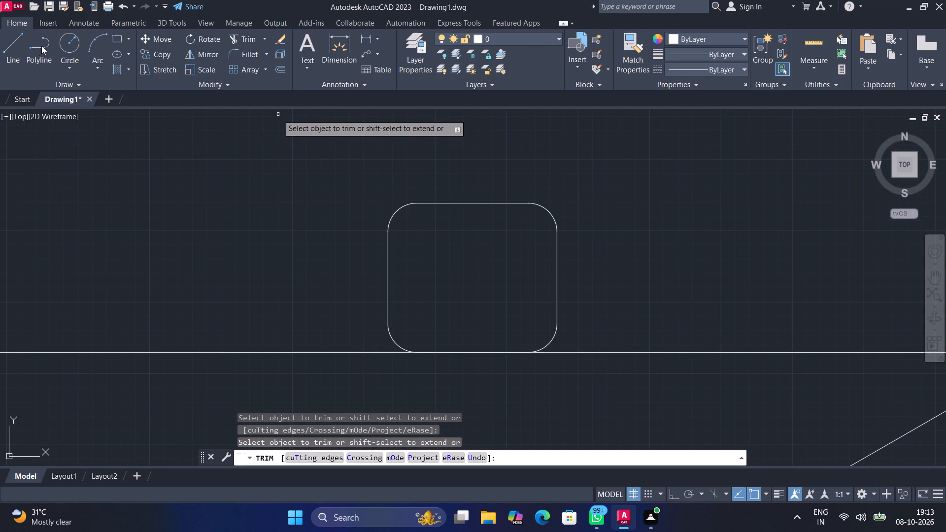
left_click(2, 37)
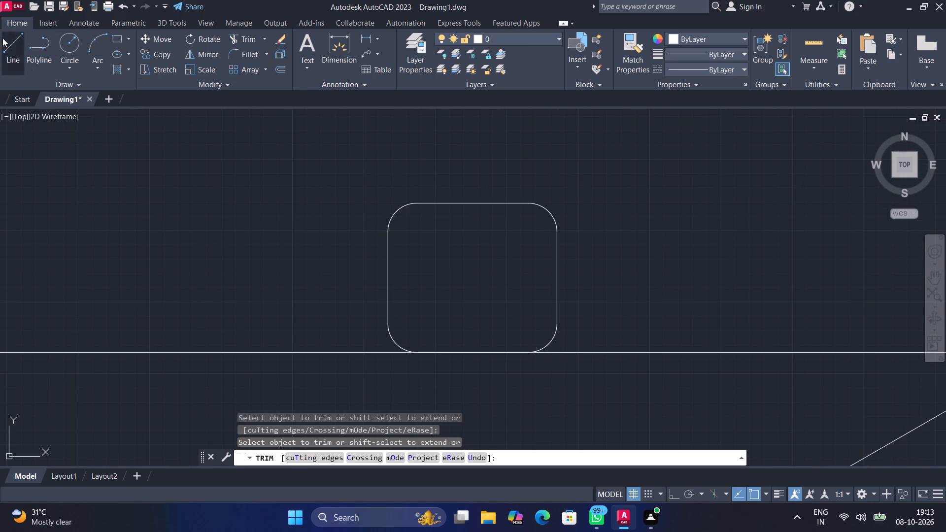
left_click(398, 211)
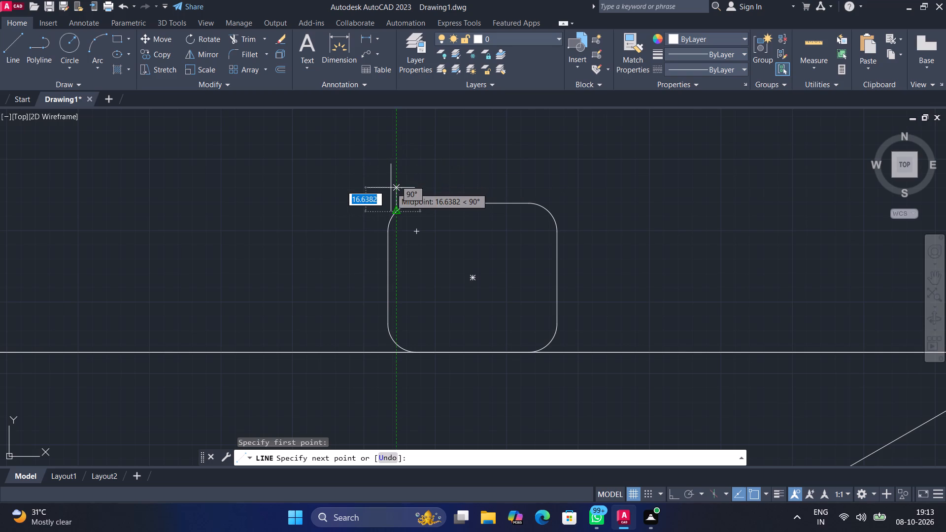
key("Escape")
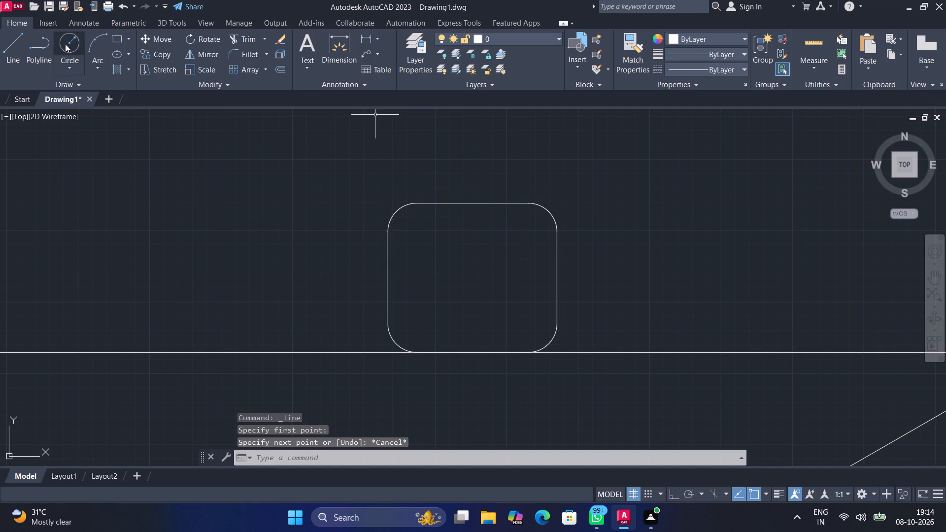
Draw a vertical line about 10 long above the rounded rectangle's middle, continuing about 118 in a downward slope past its upper-left corner.
left_click(6, 42)
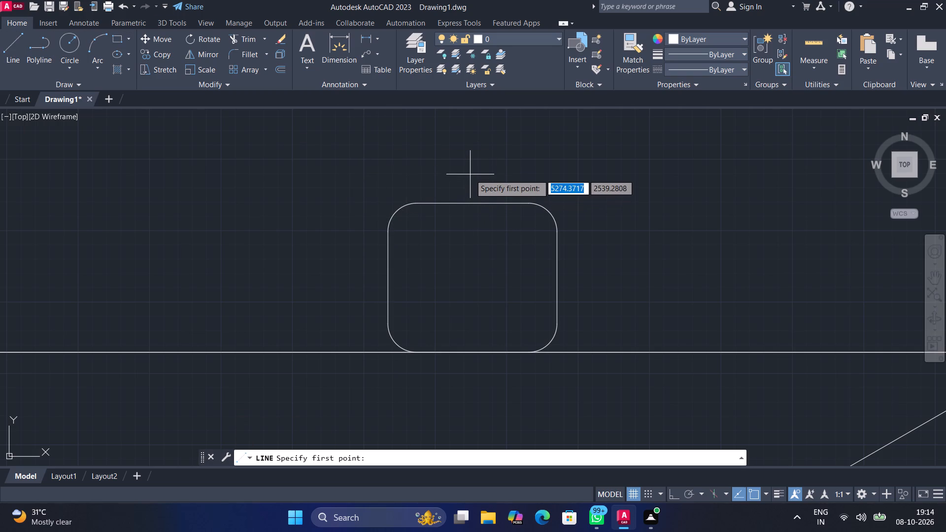
left_click(470, 174)
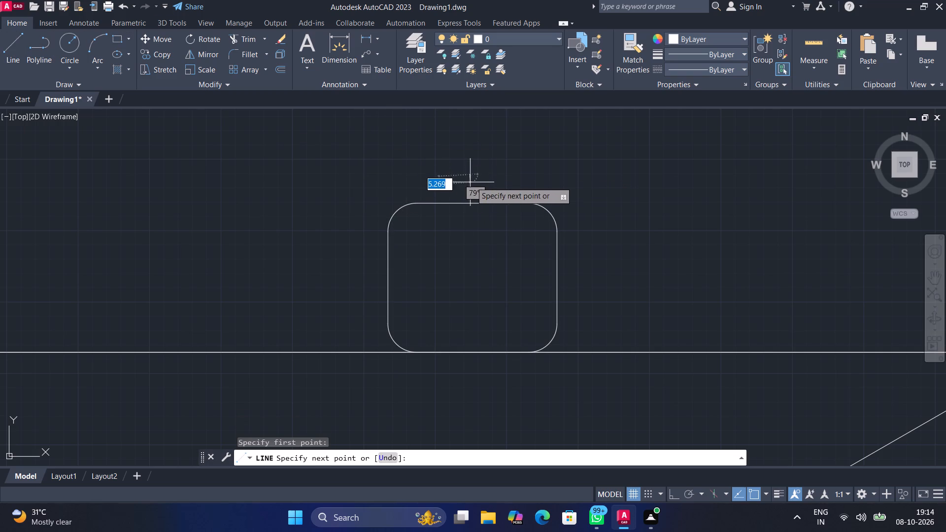
left_click(671, 491)
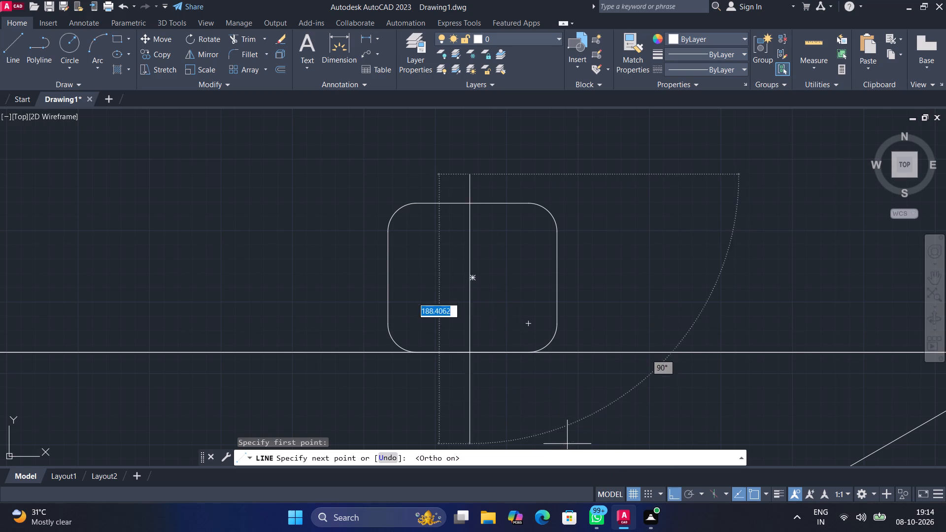
left_click(476, 188)
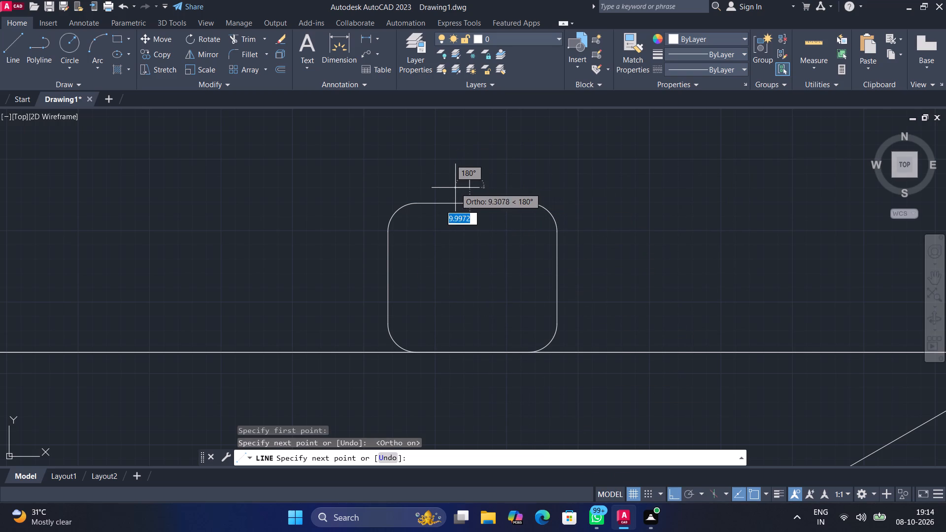
left_click(674, 495)
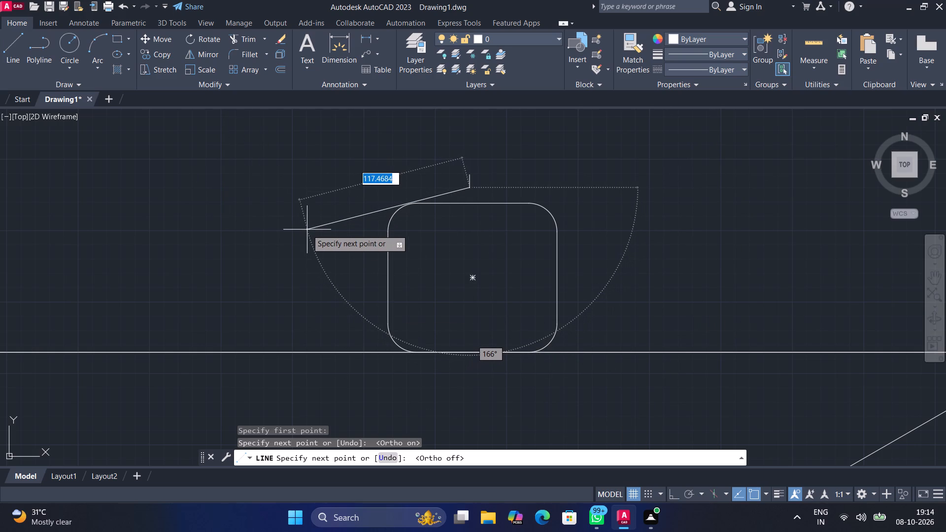
left_click(307, 233)
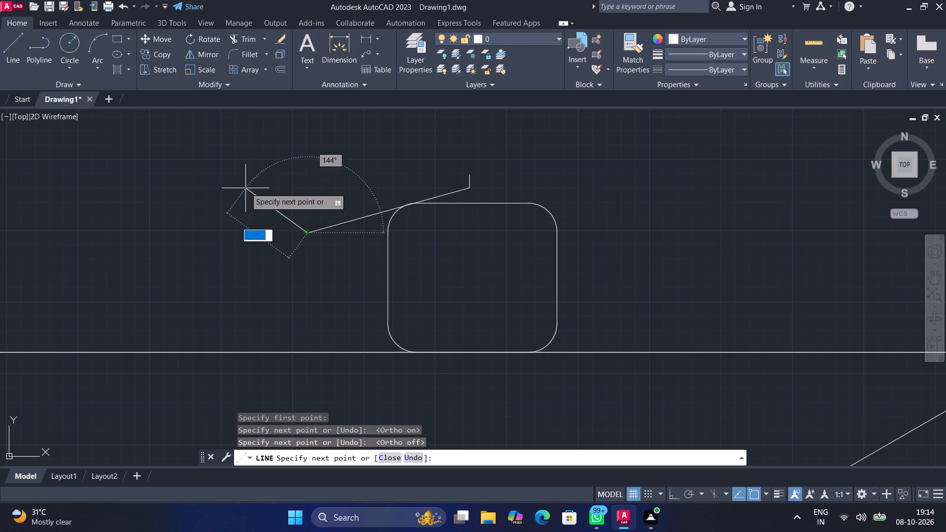
Draw a matching vertical line about 10 long just right of the first, continuing about 110 in a downward slope past the upper-right corner.
left_click(3, 42)
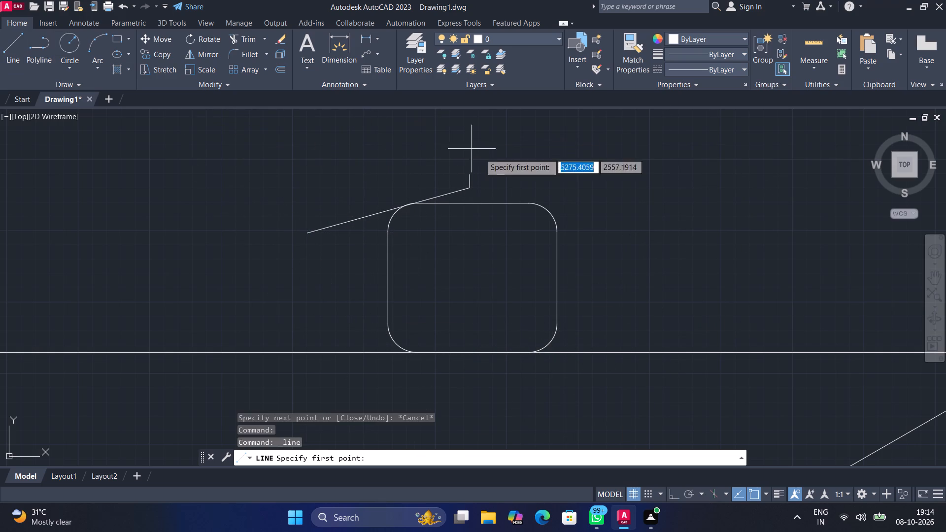
scroll(504, 186, "up", 1)
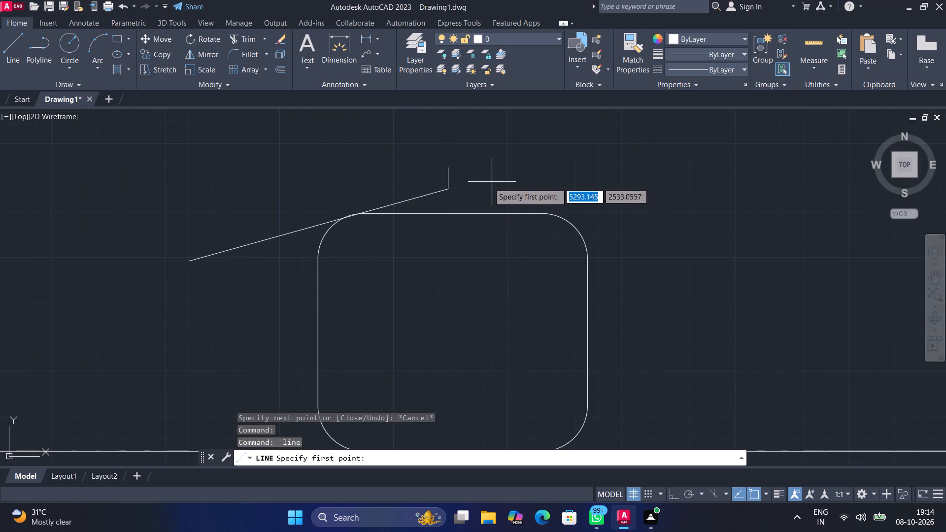
left_click(466, 166)
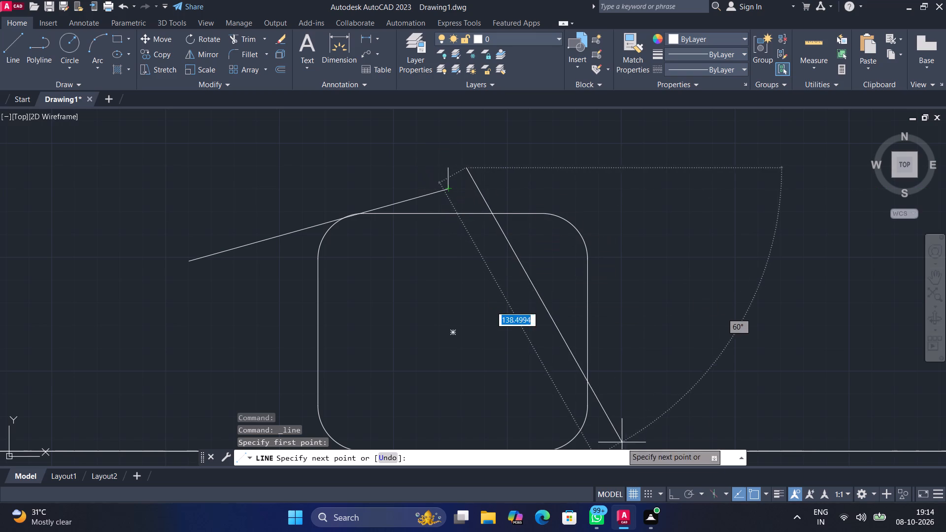
left_click(674, 492)
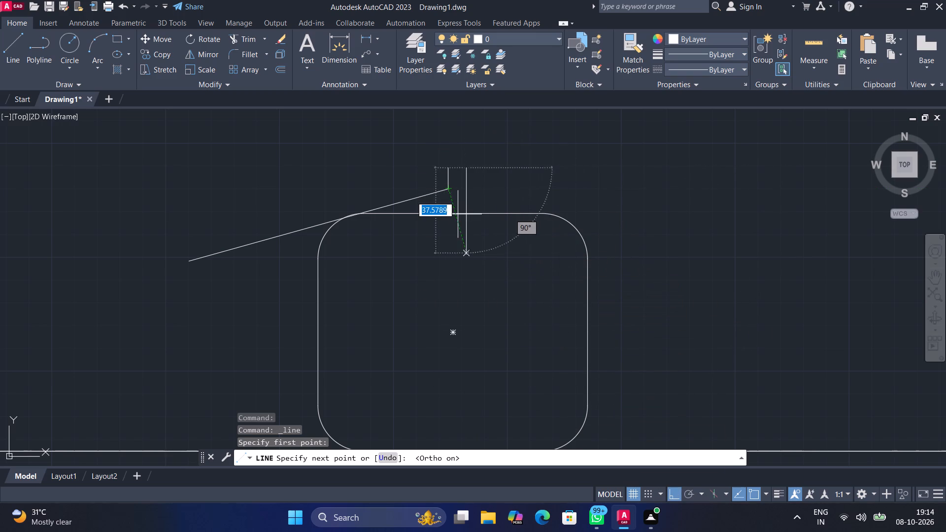
left_click(468, 190)
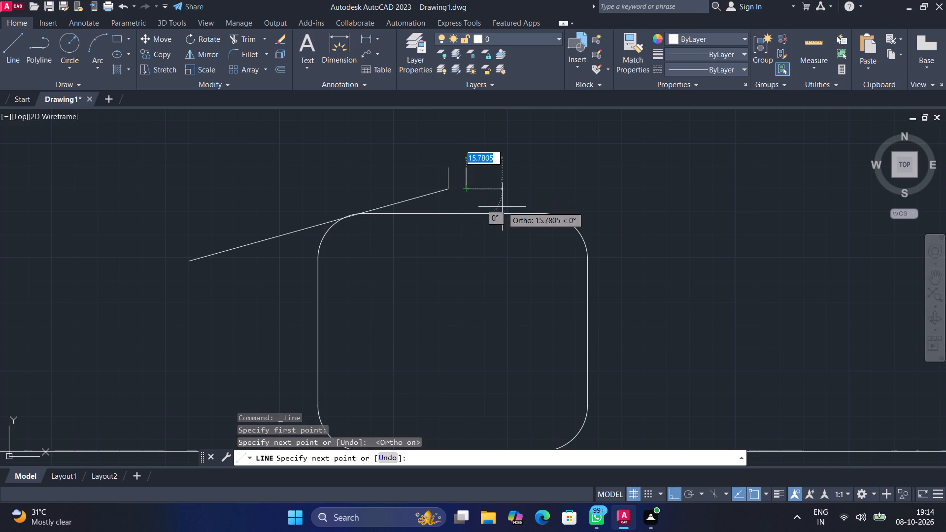
left_click(679, 494)
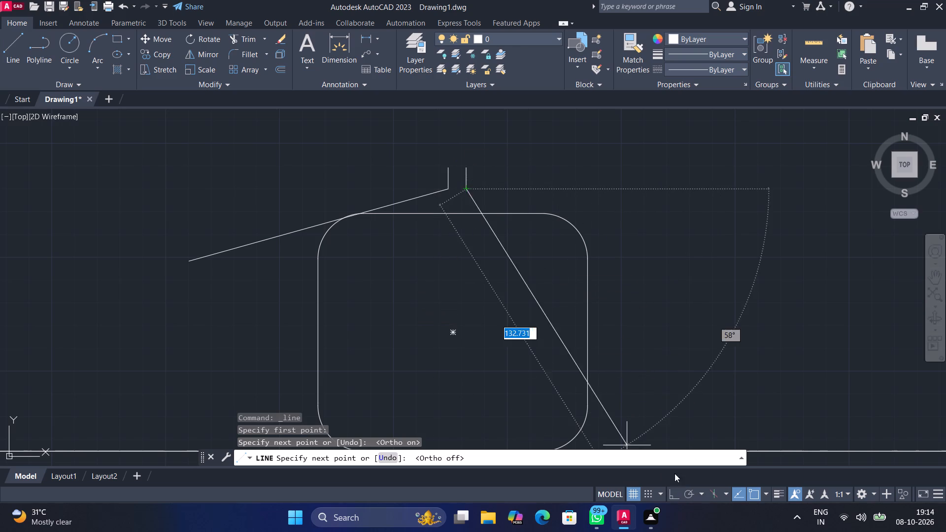
left_click(706, 260)
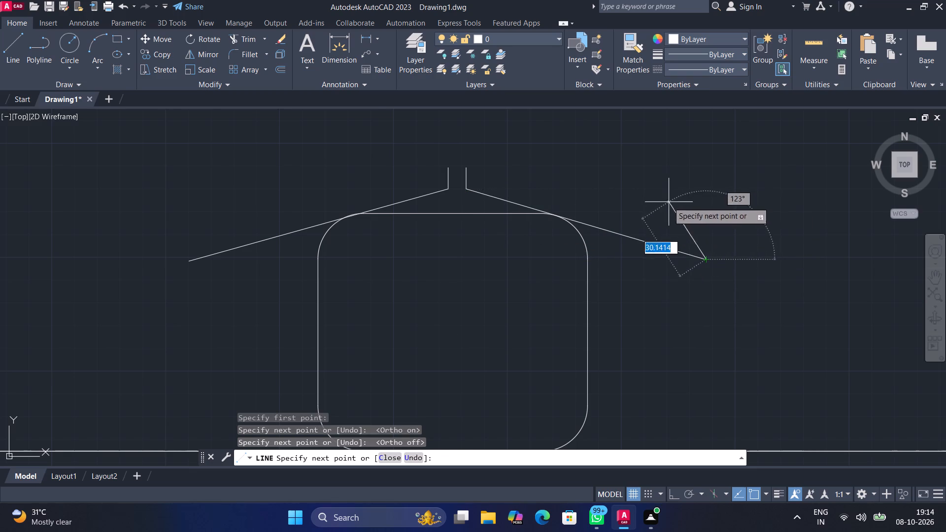
Trim the left sloped line where it extends beyond the rounded rectangle's upper-left corner.
left_click(234, 36)
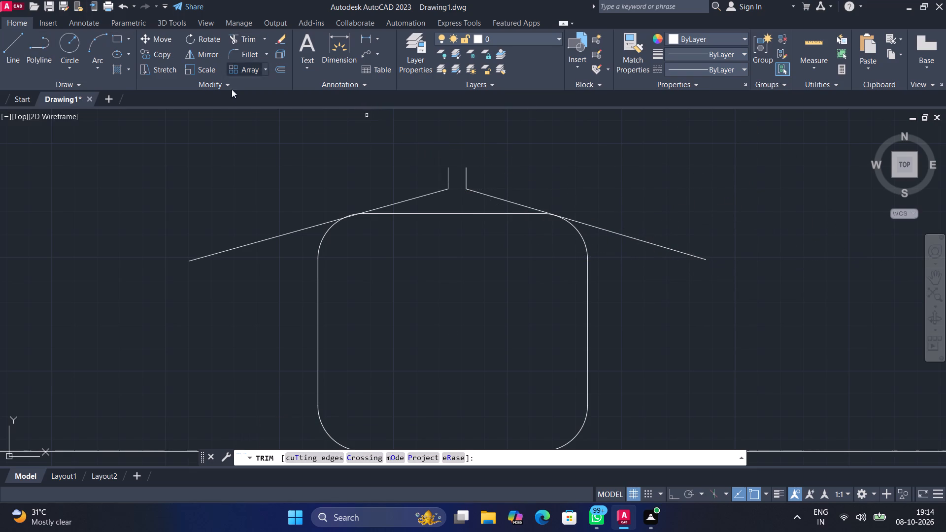
left_click(250, 243)
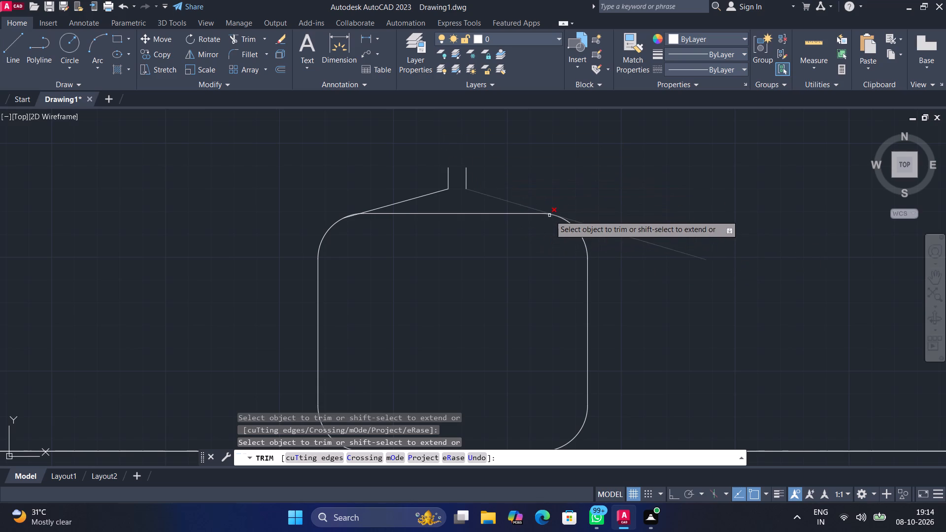
Draw a short slanted line crossing the right sloped line where it meets the rounded rectangle's upper-right corner.
scroll(551, 213, "up", 3)
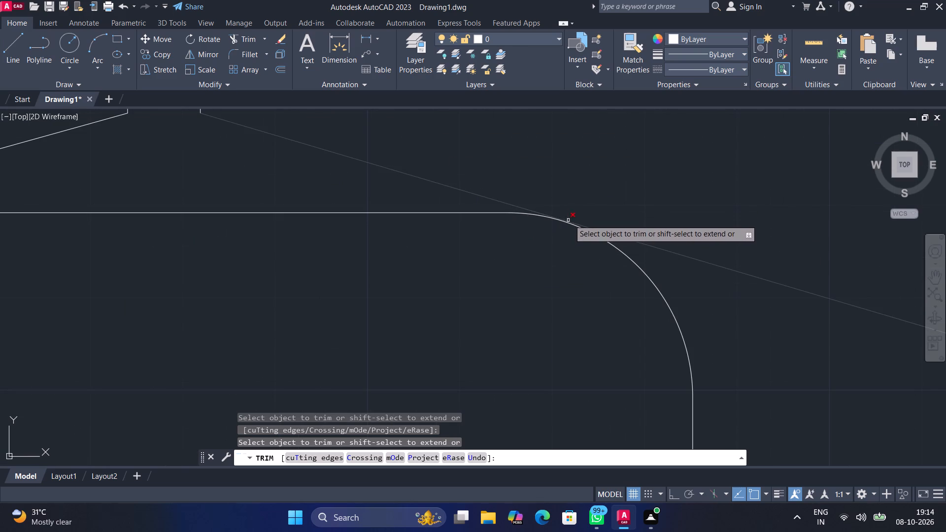
left_click(21, 64)
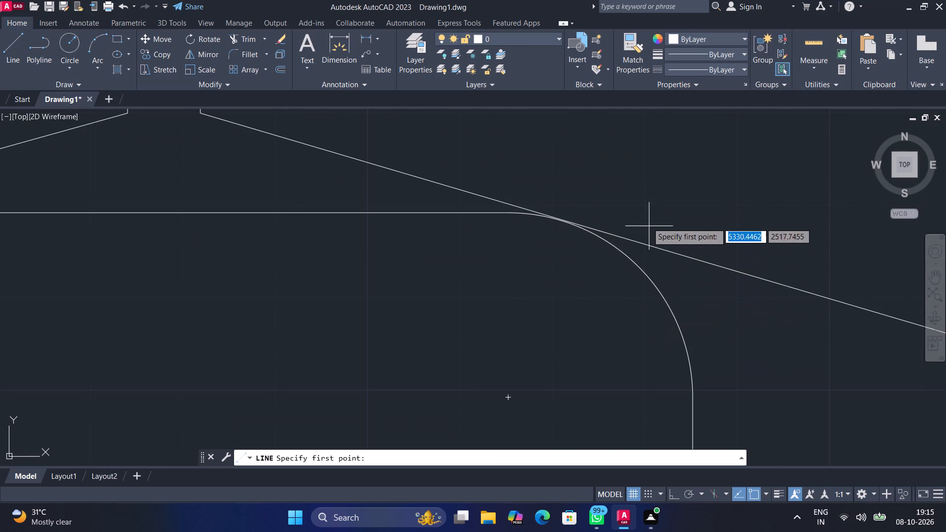
left_click(590, 184)
left_click(553, 250)
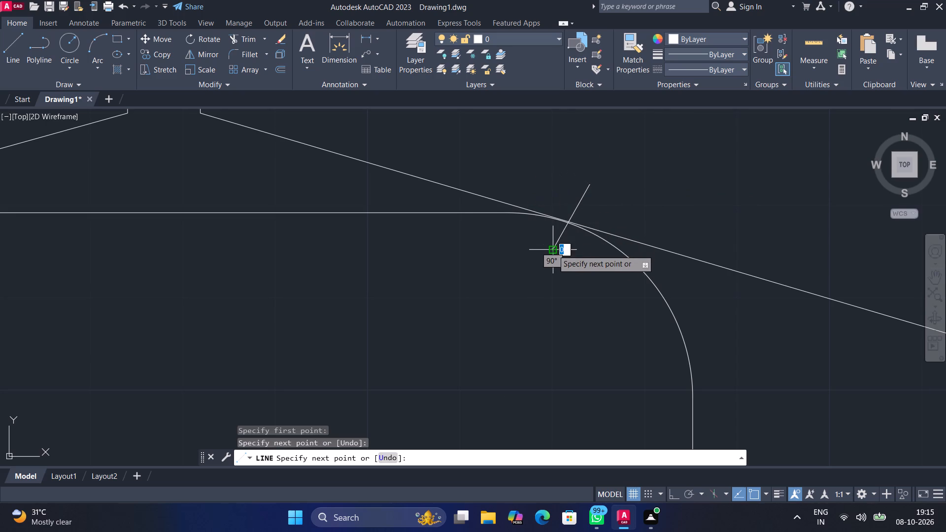
Trim the right sloped line beyond the rounded rectangle's upper-right corner and remove both pieces of the short slanted crossing line.
left_click(248, 45)
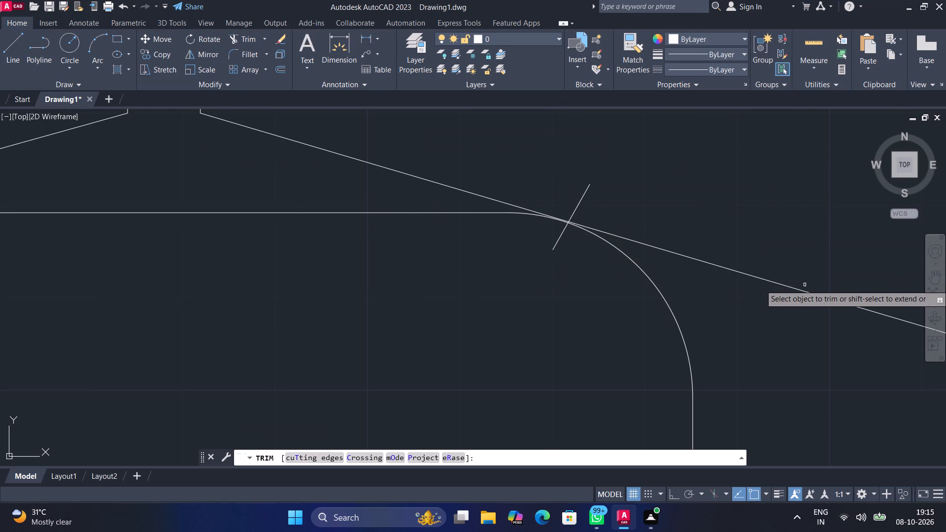
left_click(800, 291)
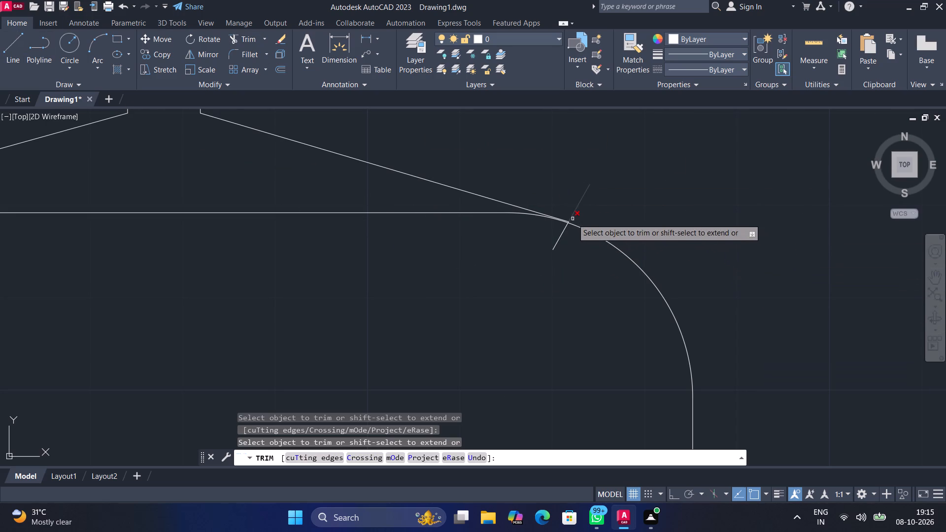
left_click(571, 213)
left_click(564, 233)
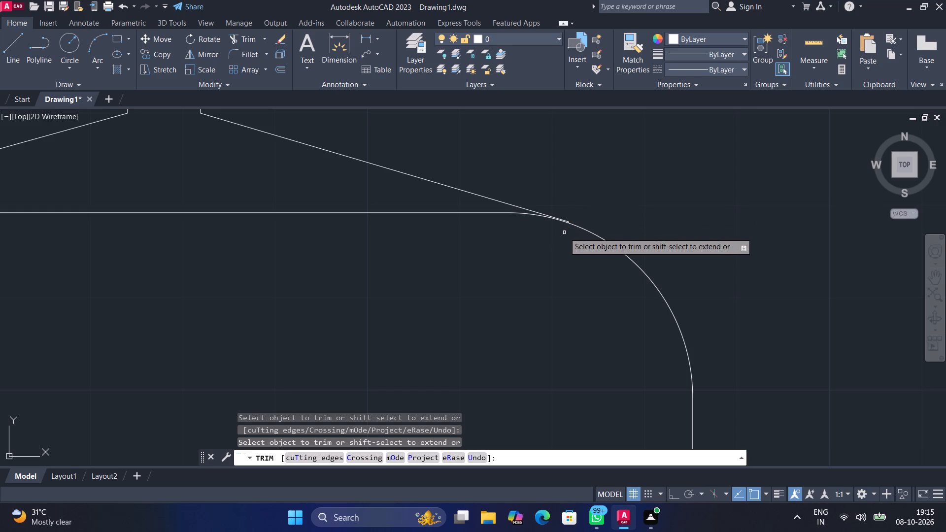
Trim away the rounded rectangle's straight top edge beneath the two sloped lines.
scroll(592, 199, "down", 2)
scroll(288, 147, "down", 2)
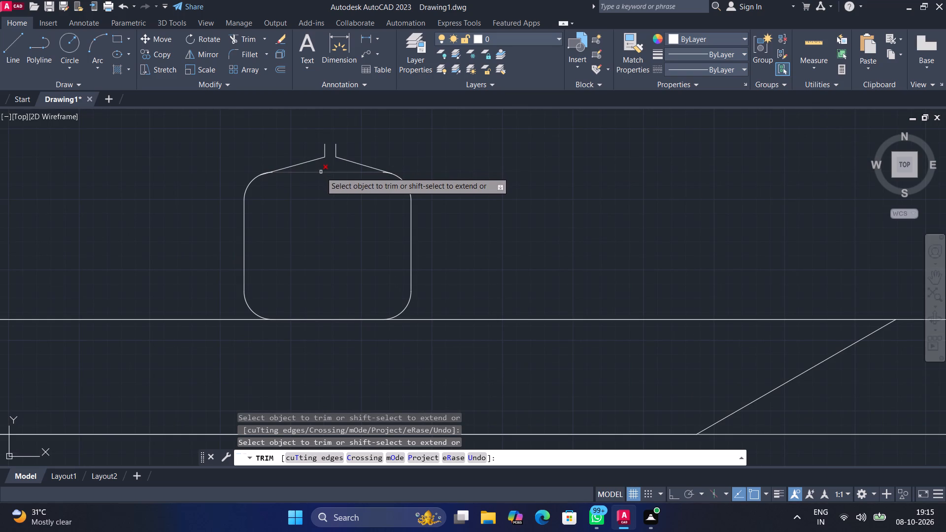
left_click(321, 172)
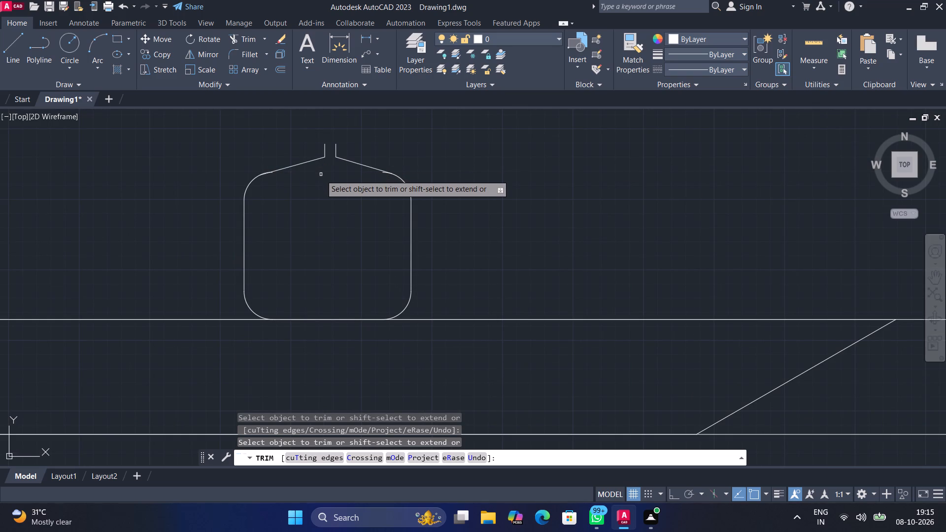
Draw a downward-sagging three-point arc between the rounded rectangle's upper-left and upper-right corners, where the trimmed top edge ended.
middle_click_drag(324, 187, 391, 252)
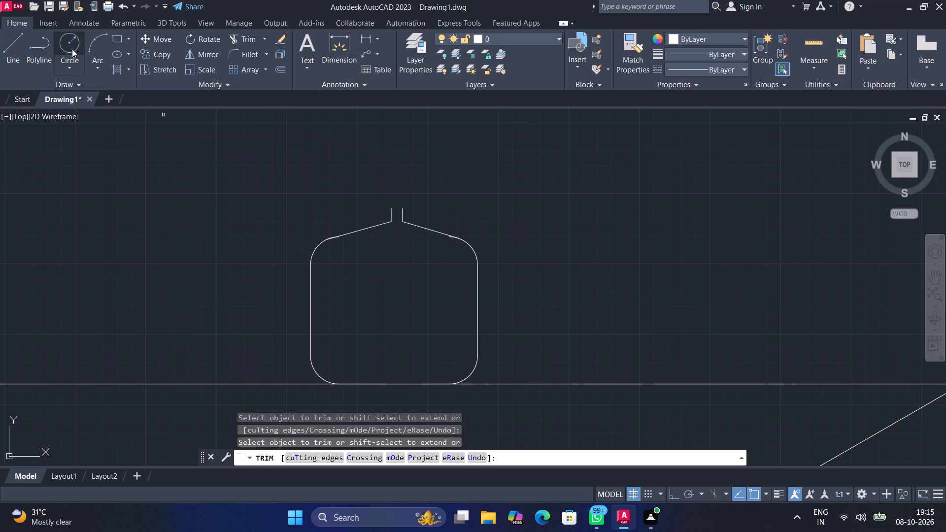
left_click_drag(90, 38, 95, 44)
left_click(338, 236)
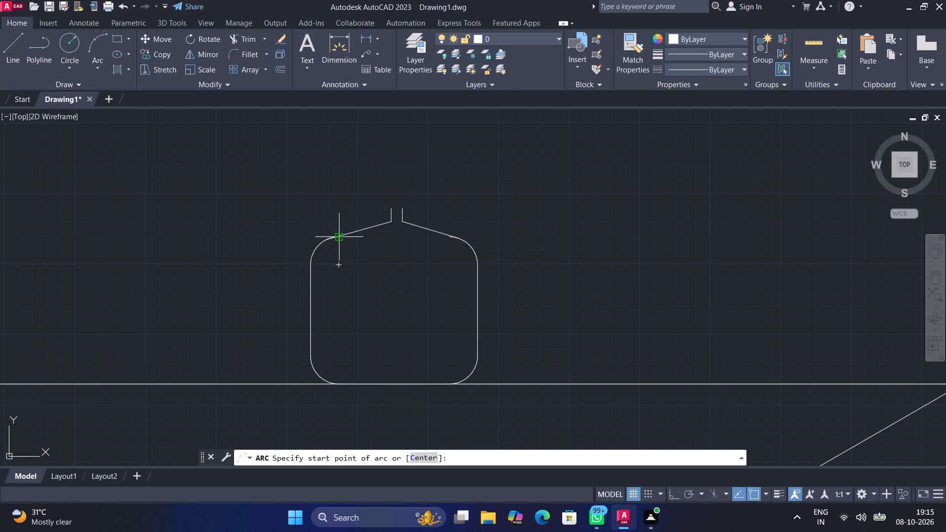
left_click(393, 253)
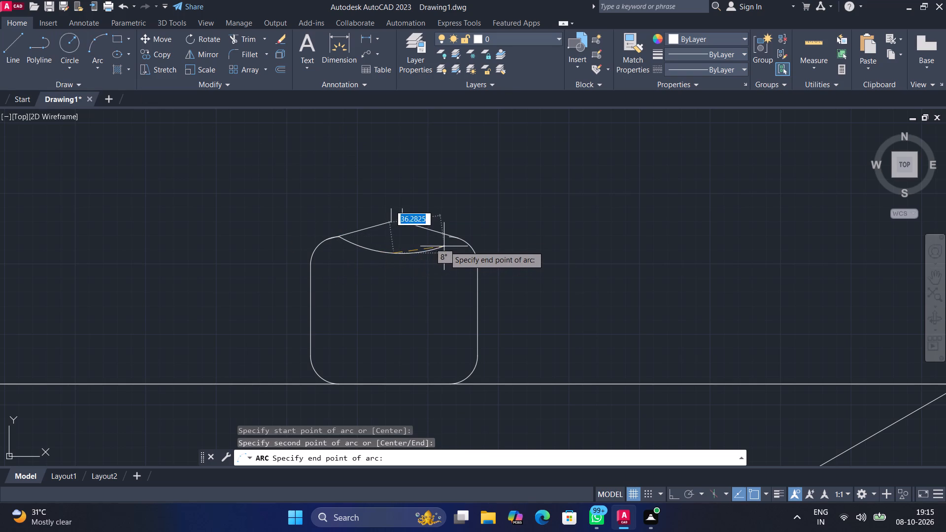
left_click(449, 242)
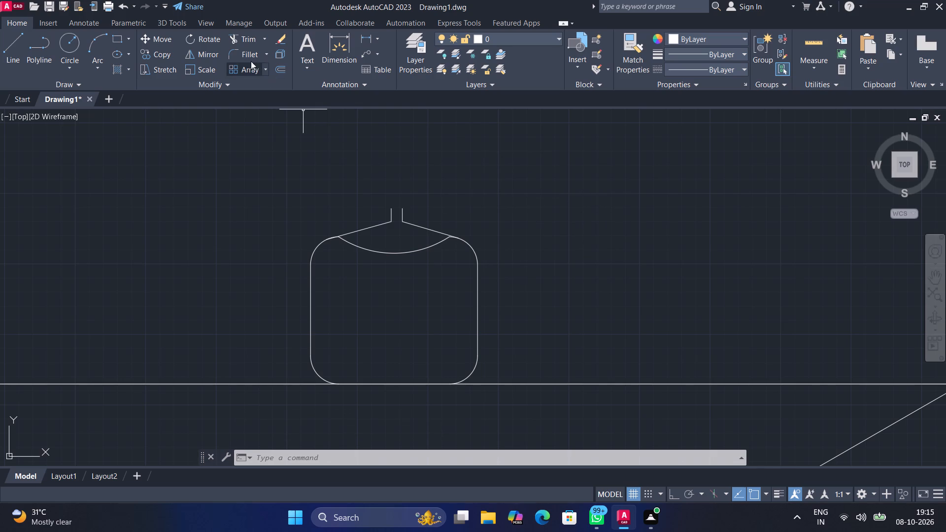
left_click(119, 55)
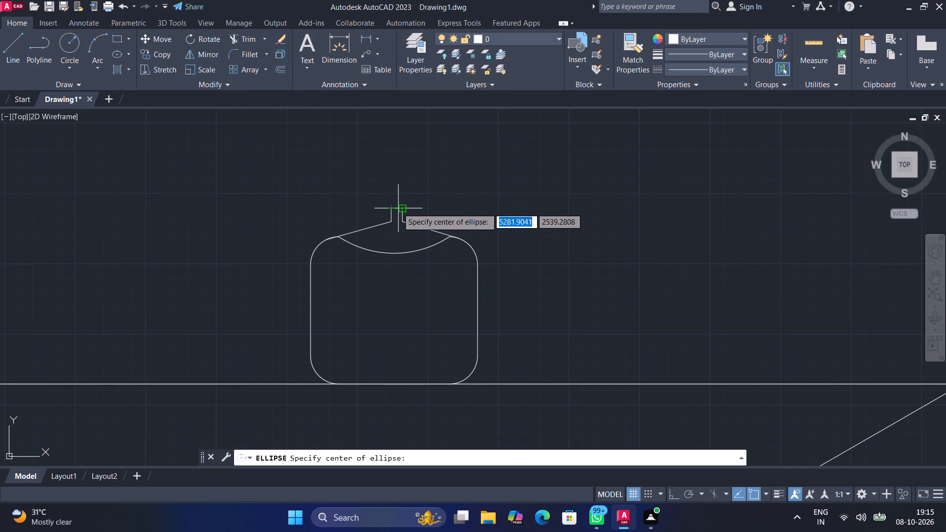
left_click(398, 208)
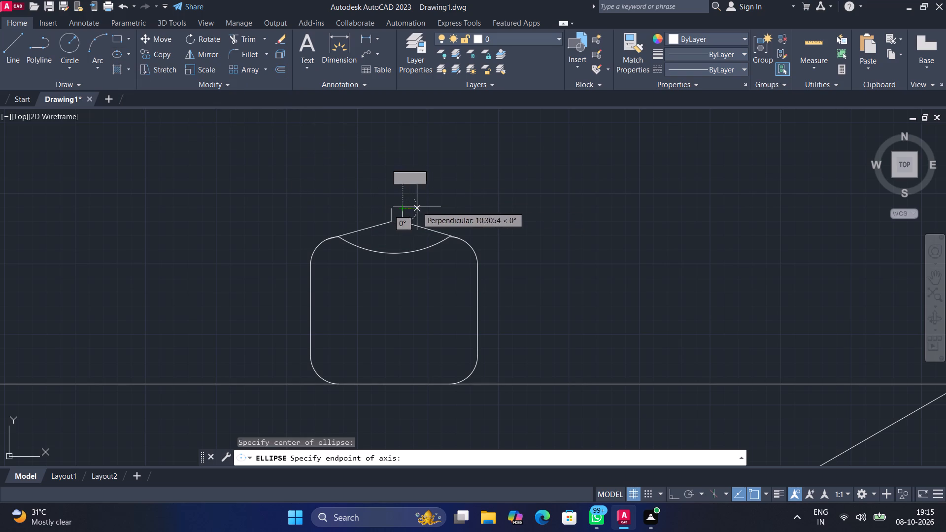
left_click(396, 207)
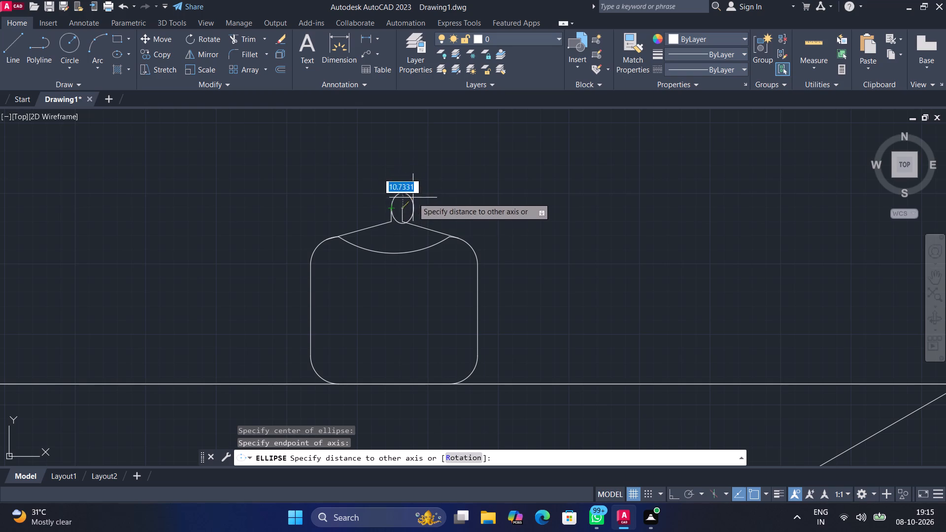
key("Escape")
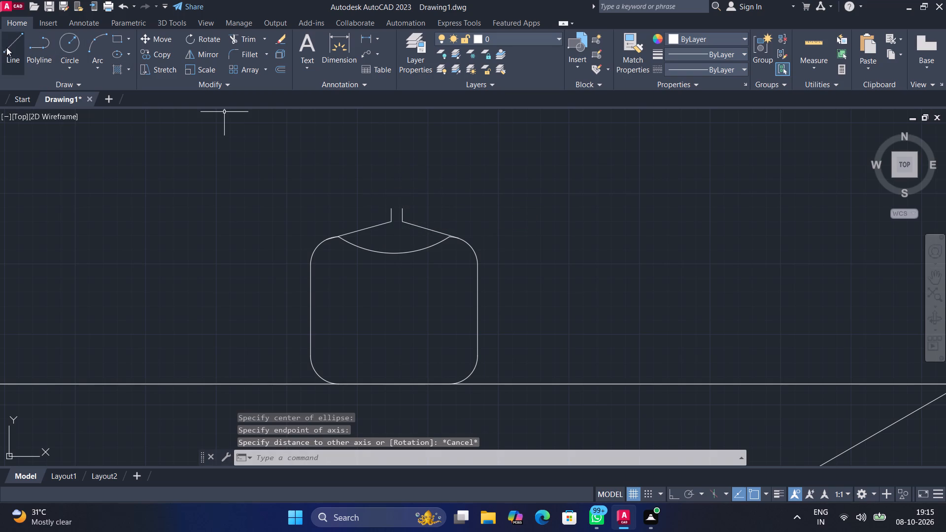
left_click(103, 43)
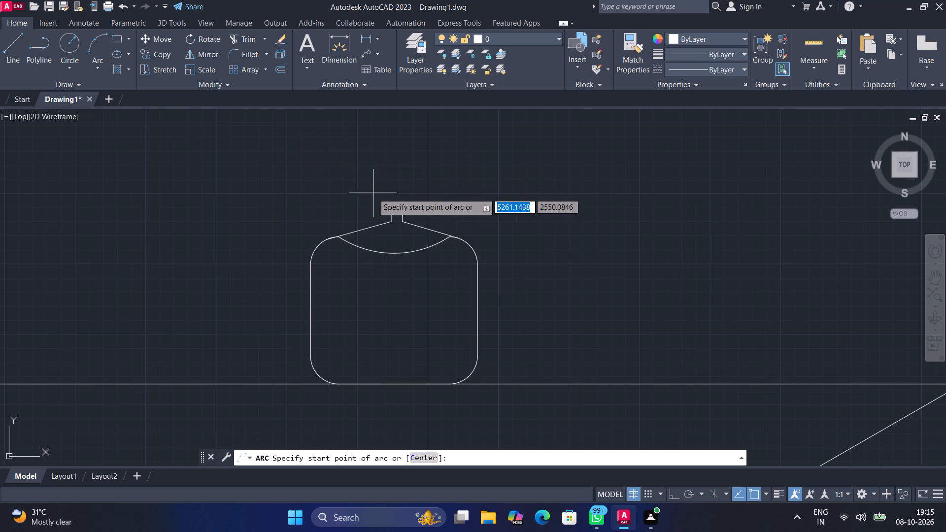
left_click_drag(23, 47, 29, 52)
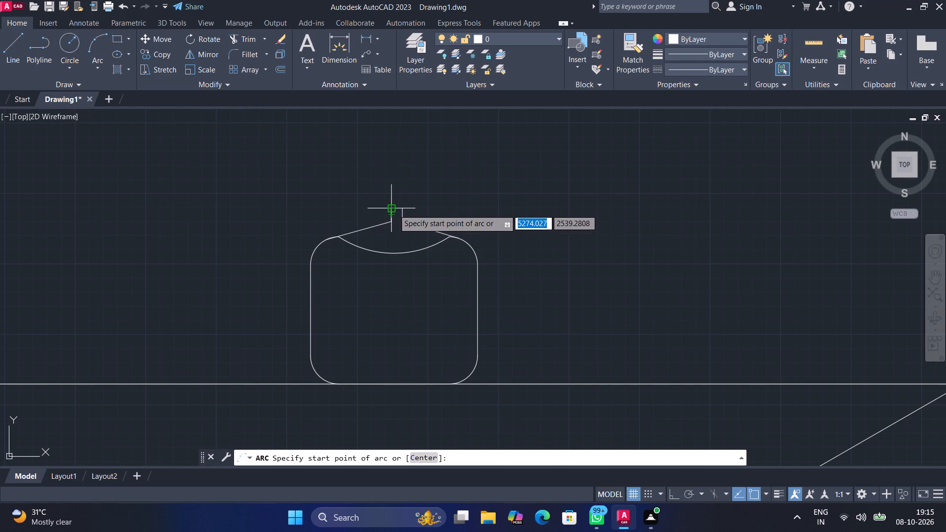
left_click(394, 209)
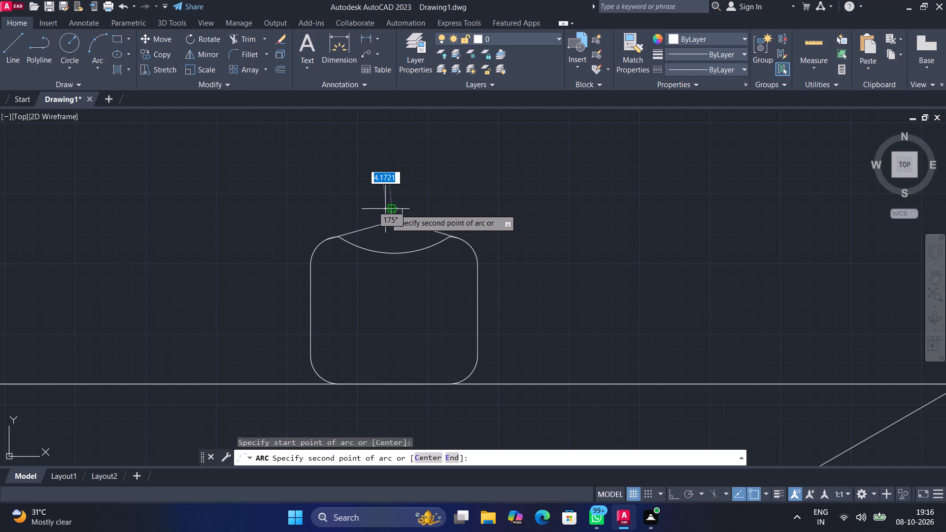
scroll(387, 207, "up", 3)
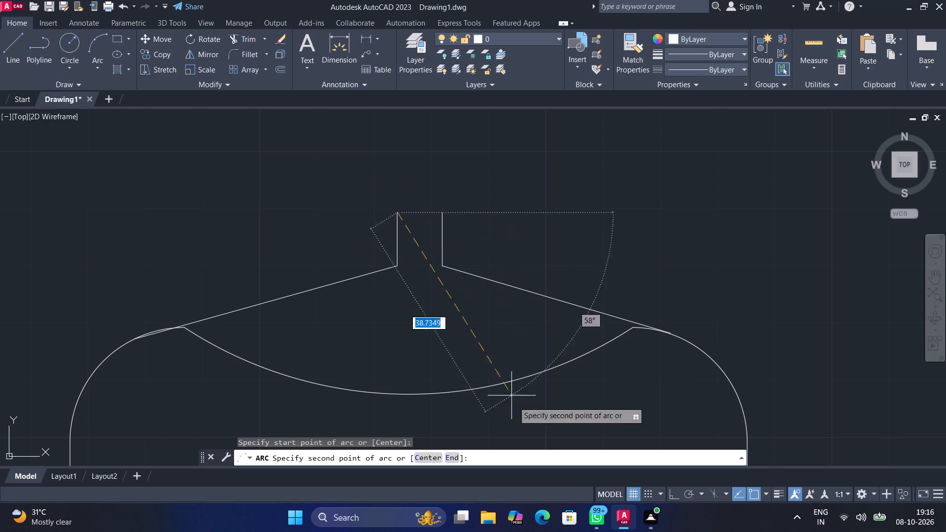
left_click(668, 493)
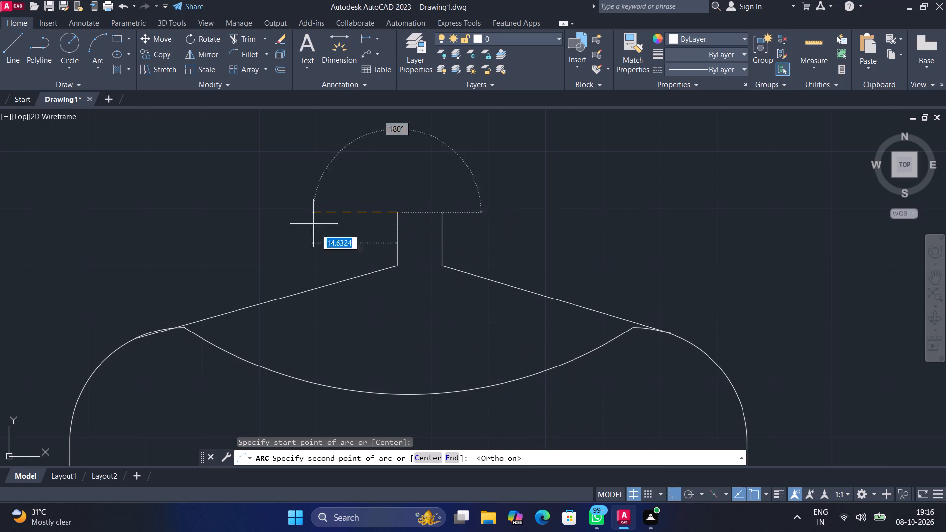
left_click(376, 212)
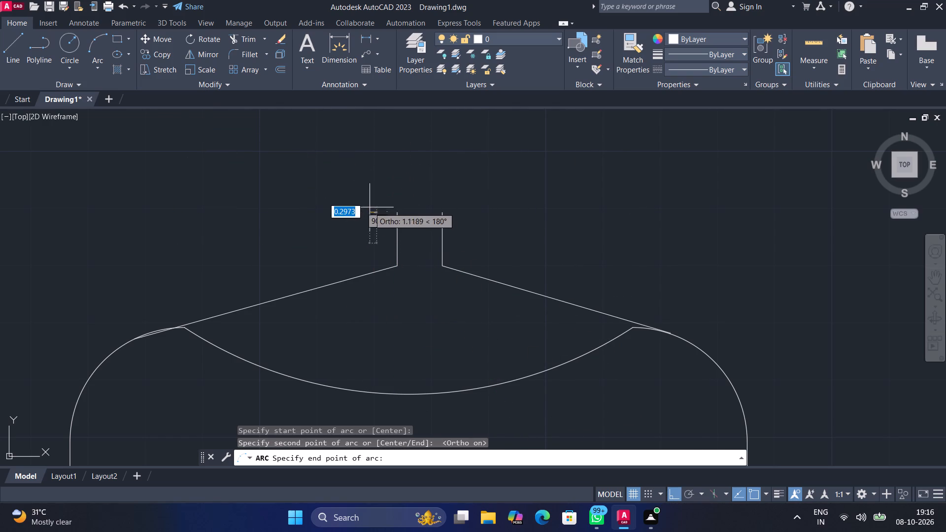
Draw a horizontal line about 14.5 long across the top of the two short vertical lines, overhanging them on both sides.
left_click(11, 49)
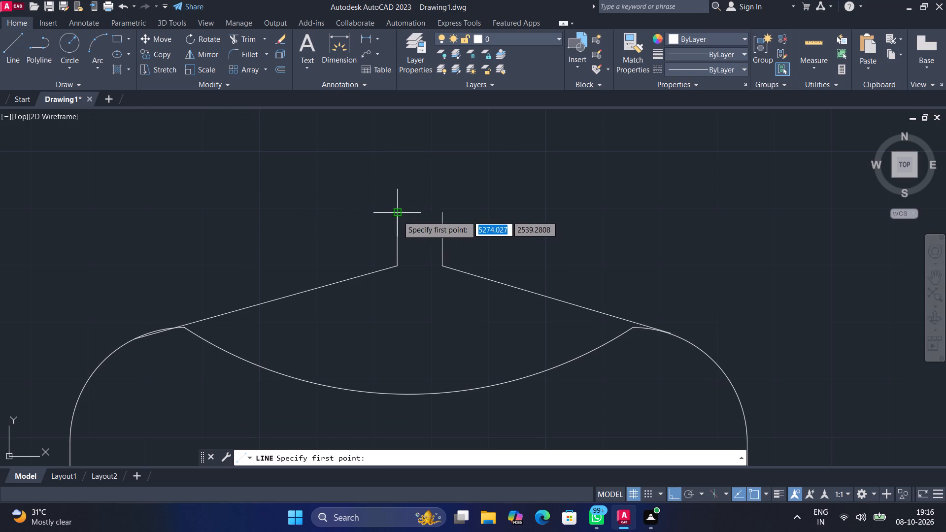
left_click(398, 216)
left_click(375, 215)
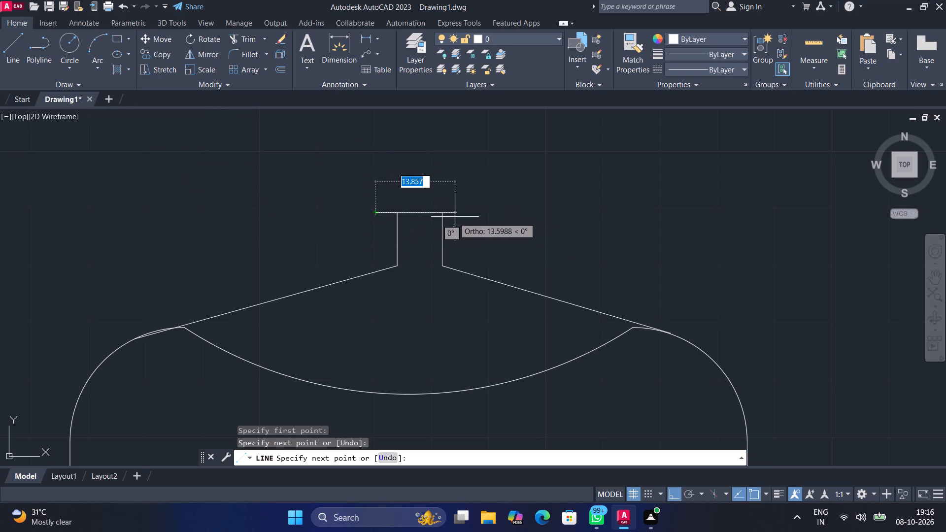
left_click(459, 216)
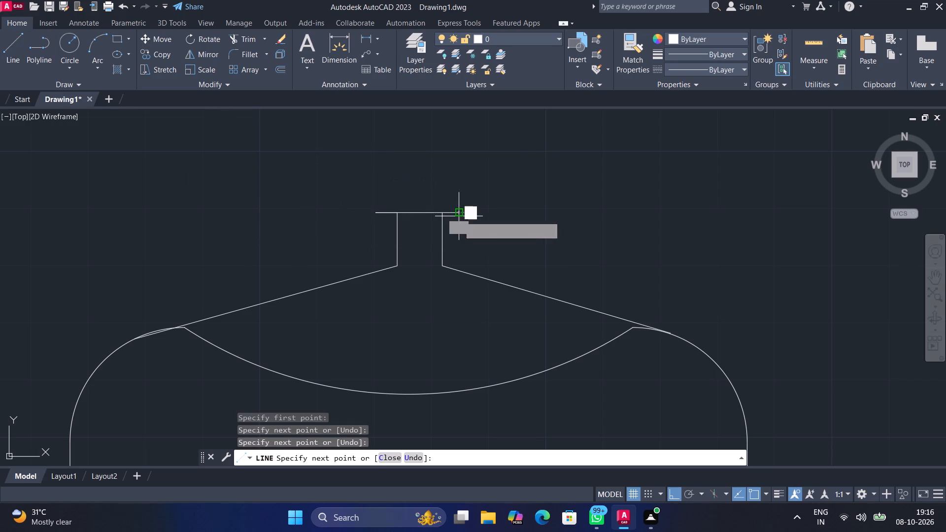
key("Escape")
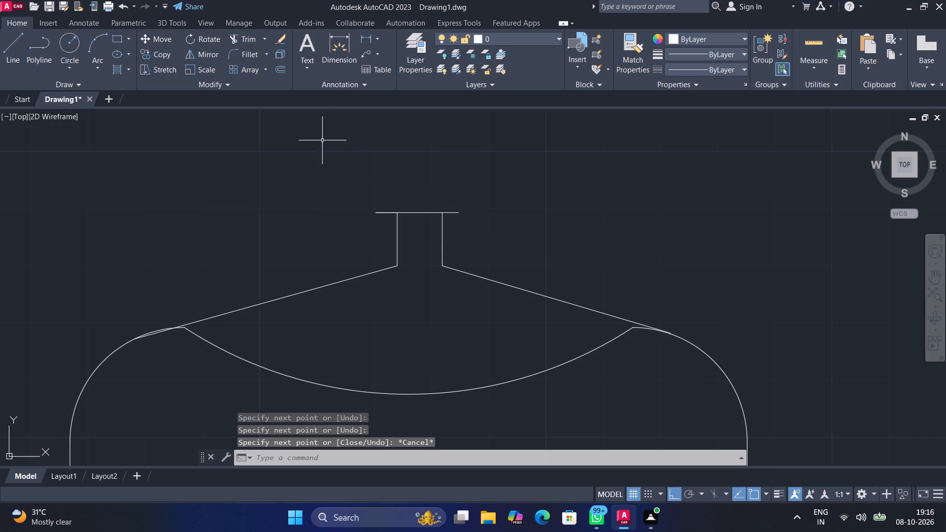
Draw an upward-bulging three-point arc joining the ends of the short horizontal line to form a domed lid knob.
left_click(98, 49)
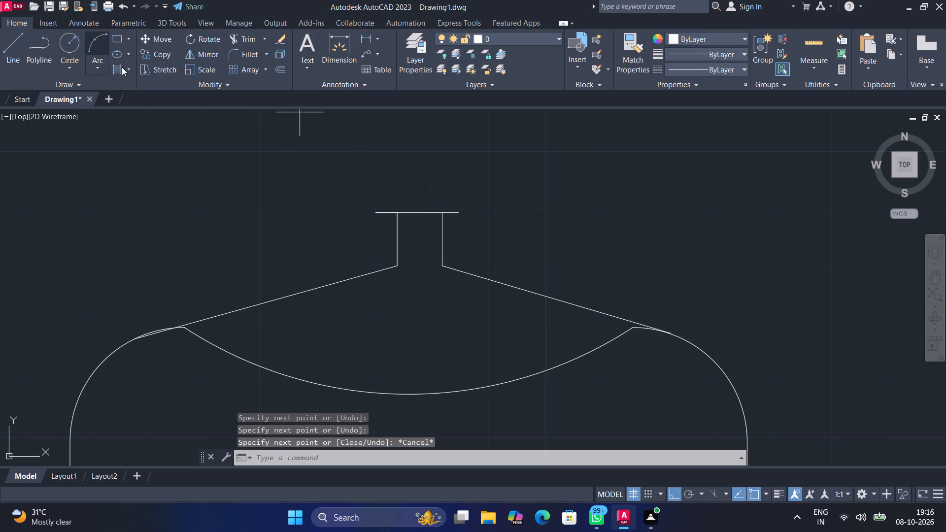
left_click(375, 215)
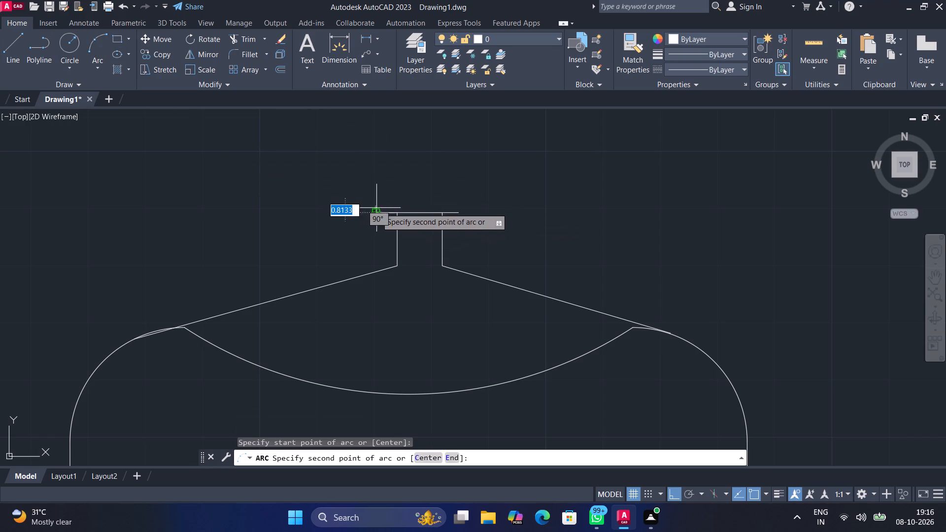
left_click(675, 490)
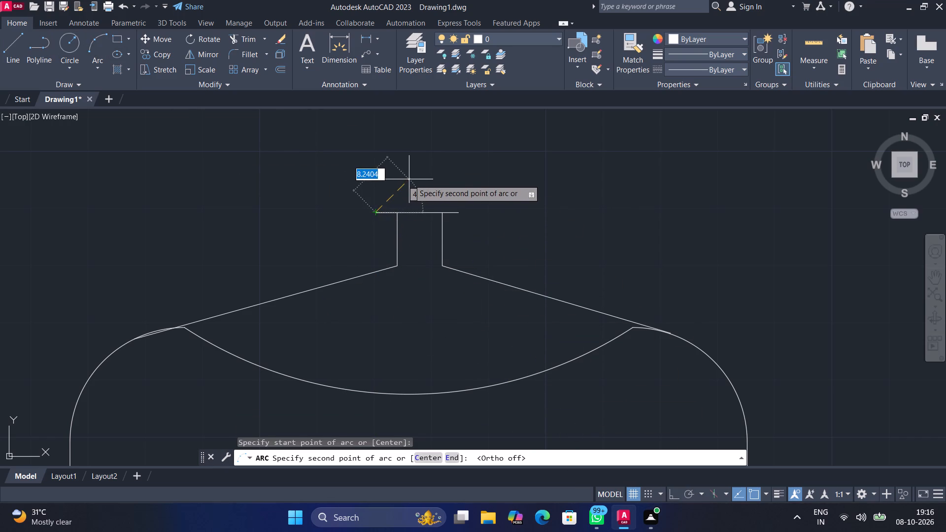
left_click(409, 179)
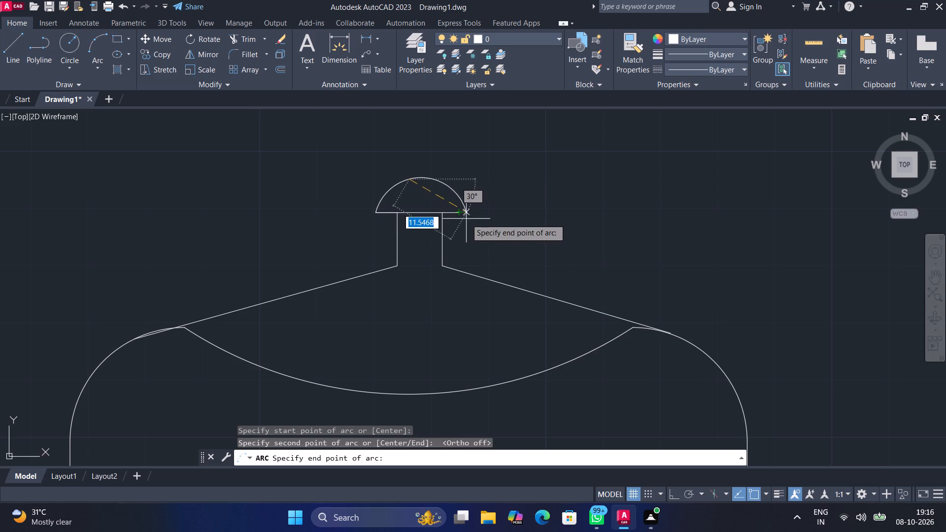
left_click(458, 216)
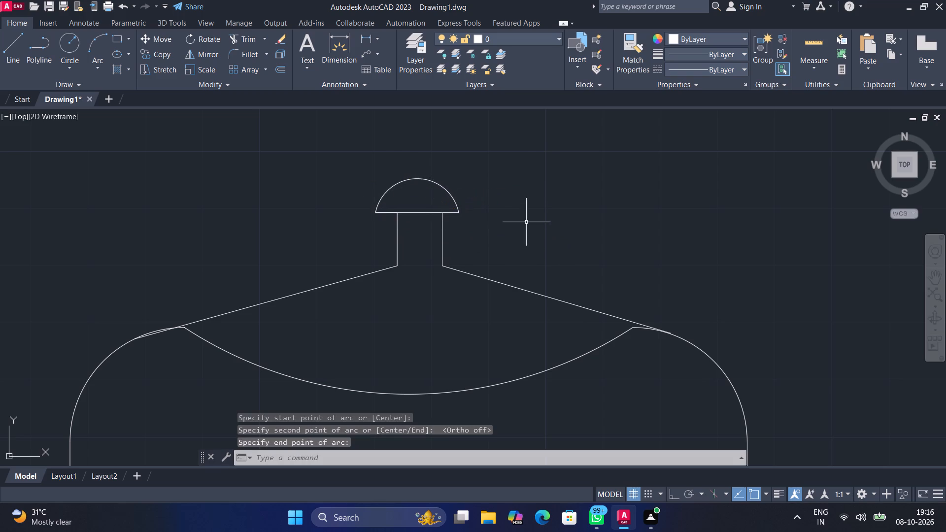
Draw a horizontal line about 1035 long joining the midpoints of the two slanted lines in the countertop below the lidded utensil.
scroll(522, 221, "down", 2)
scroll(476, 420, "down", 1)
middle_click_drag(471, 394, 501, 205)
scroll(471, 392, "down", 1)
scroll(498, 226, "down", 3)
scroll(237, 161, "down", 1)
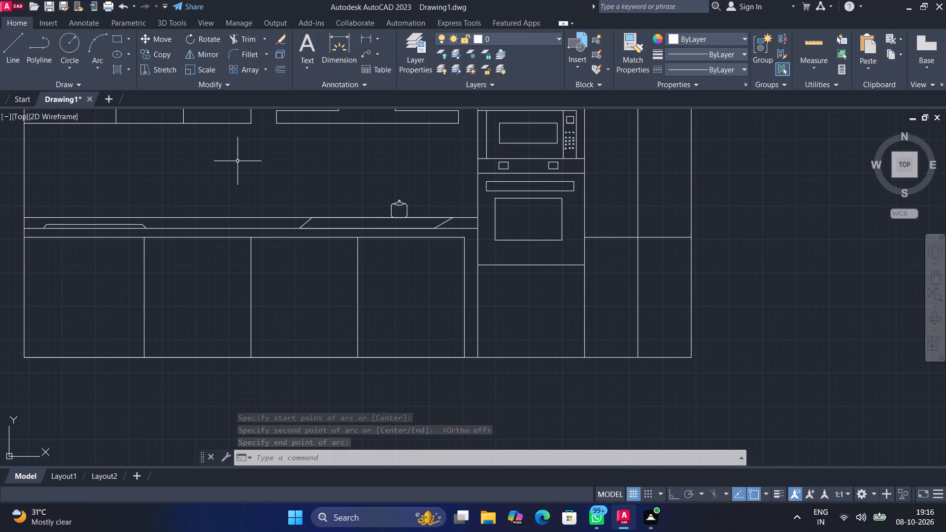
scroll(236, 166, "up", 3)
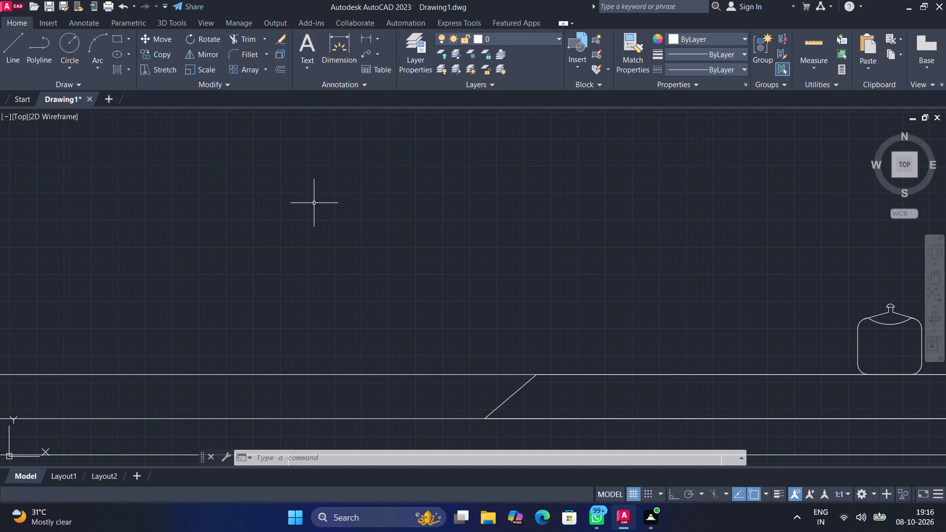
middle_click_drag(311, 192, 98, 36)
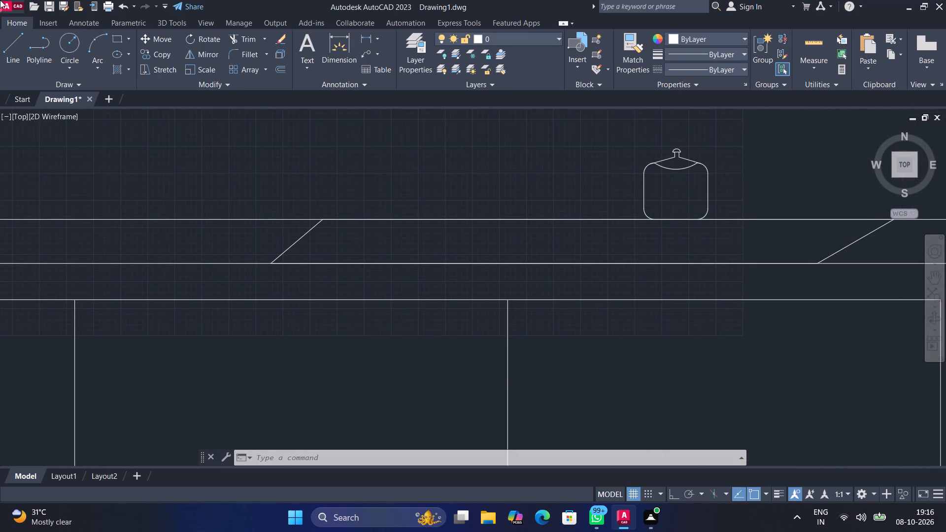
left_click(14, 48)
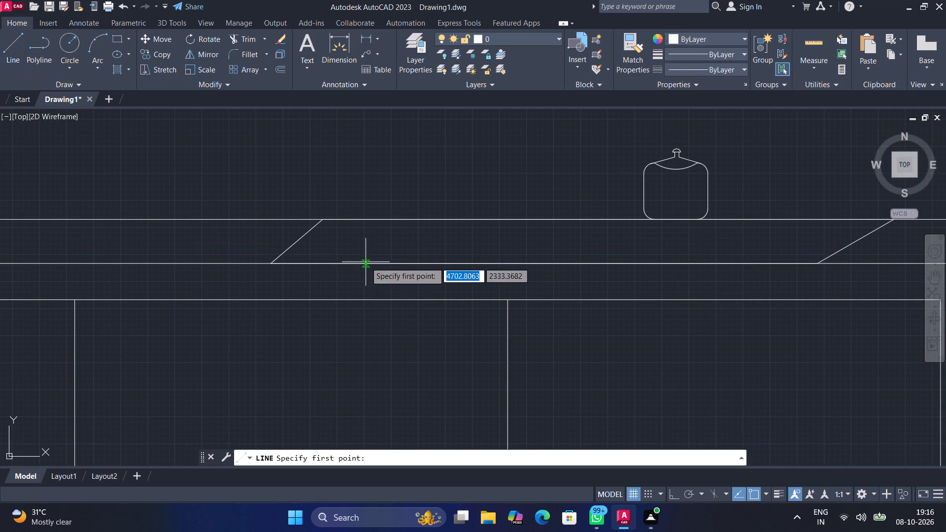
left_click(295, 244)
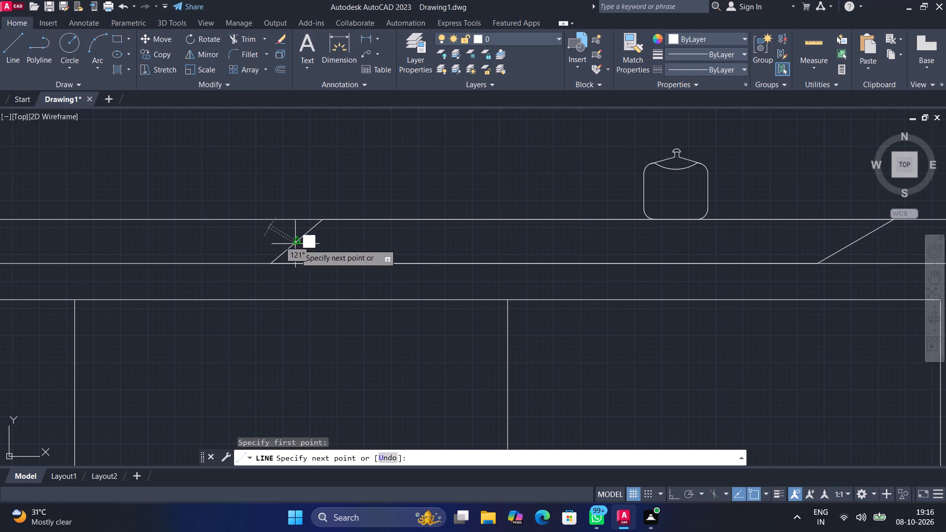
left_click(856, 240)
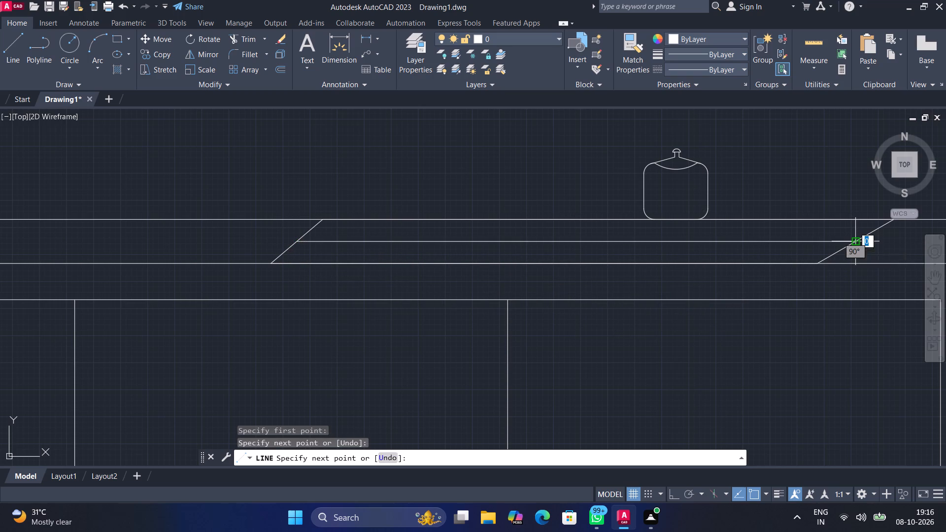
key("Escape")
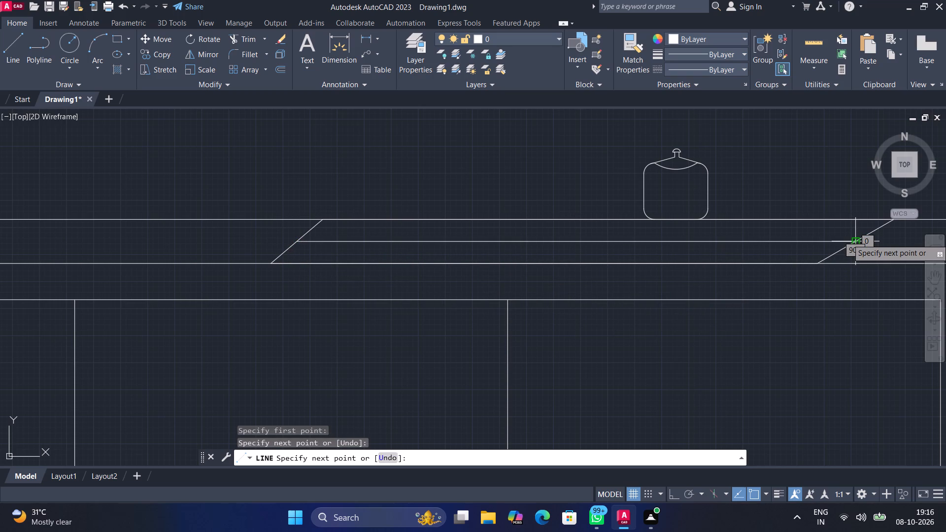
Draw two slanted divider lines, the first about 105 long, from the top to the bottom edge of the countertop's hob parallelogram, left of the utensil.
left_click(21, 54)
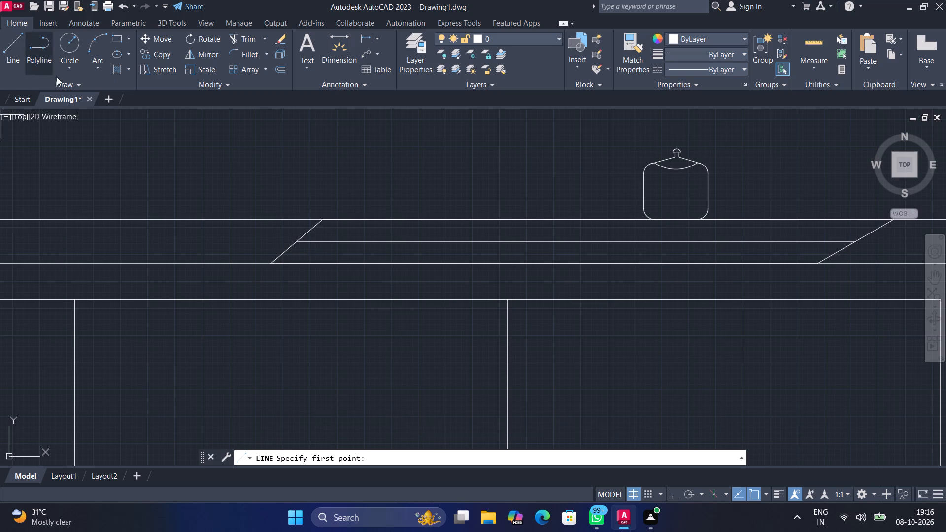
left_click(410, 219)
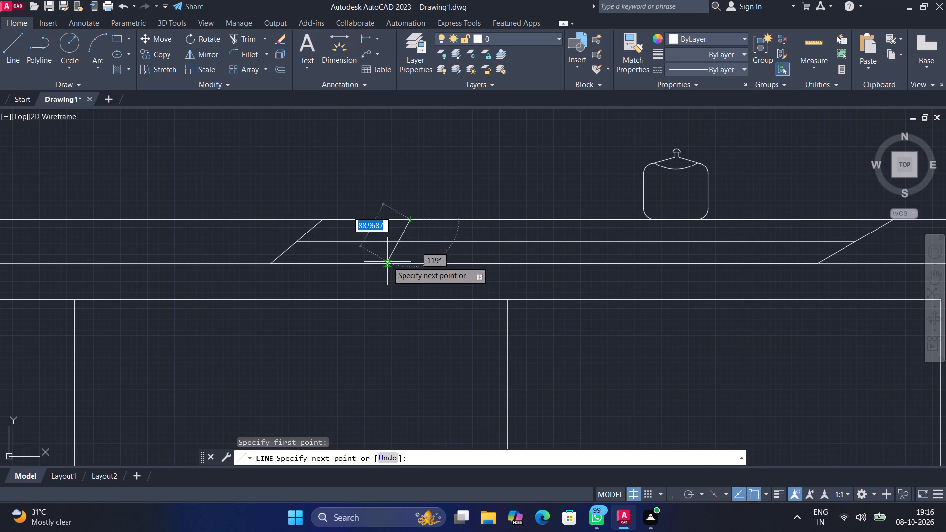
scroll(390, 262, "up", 1)
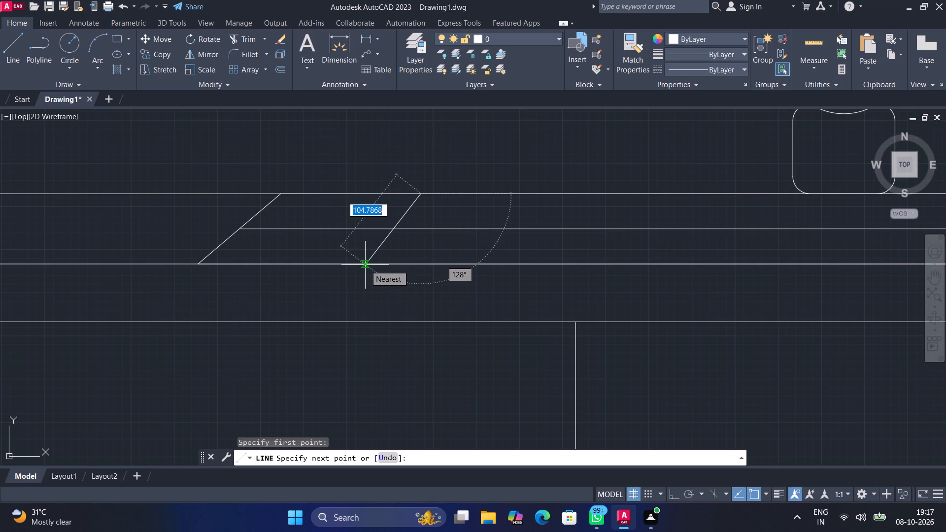
left_click(365, 265)
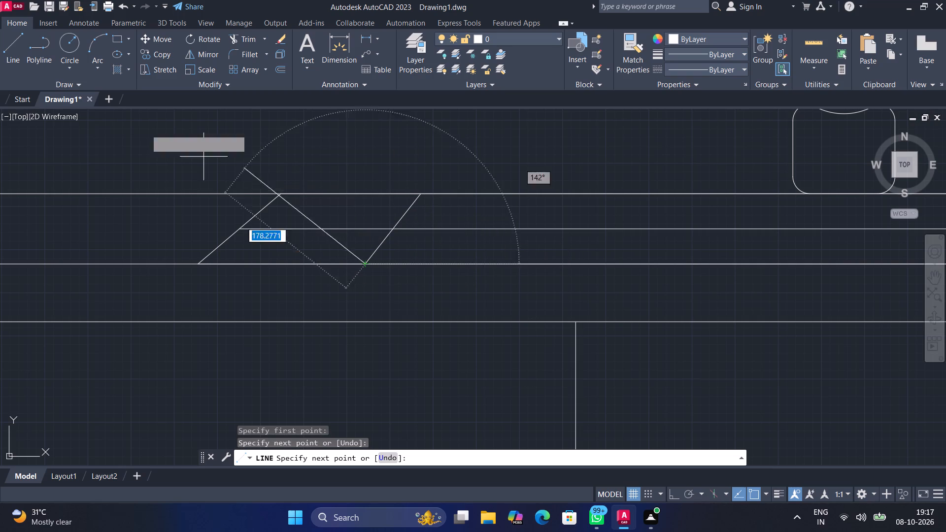
left_click(6, 68)
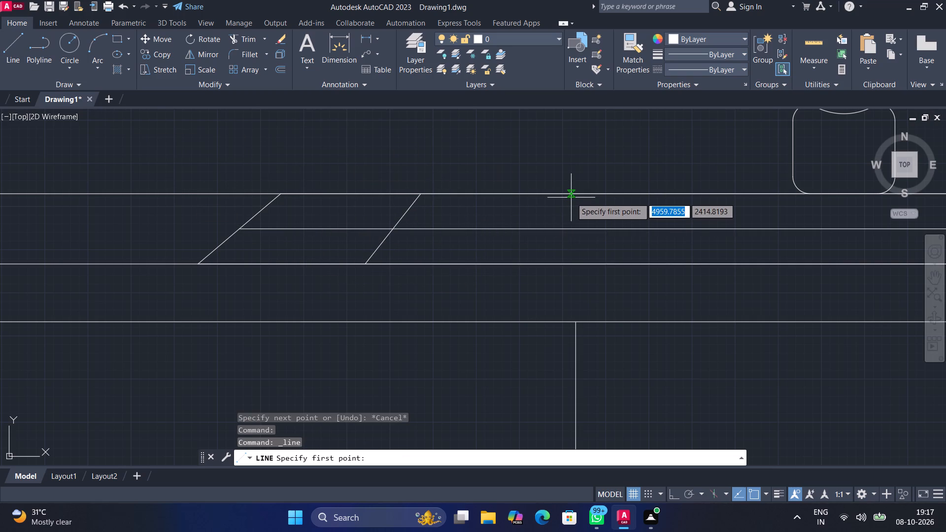
left_click(571, 196)
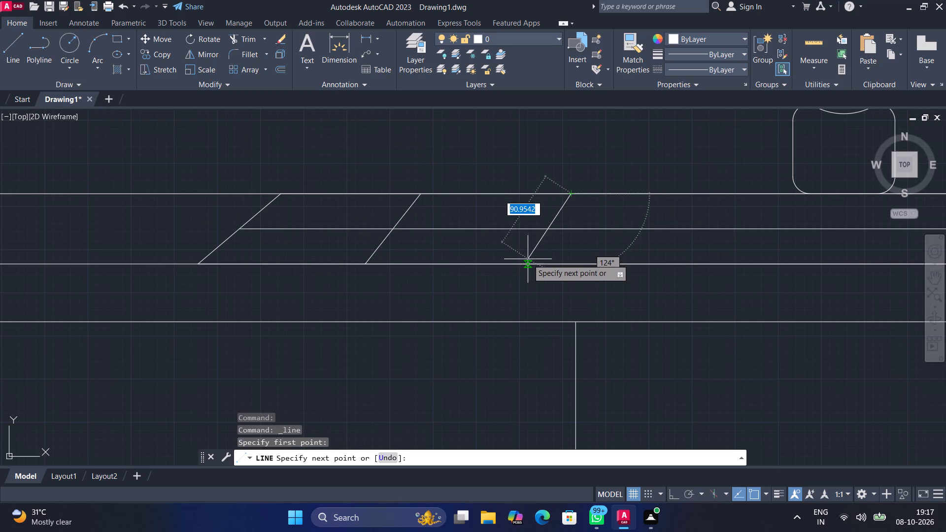
left_click(528, 265)
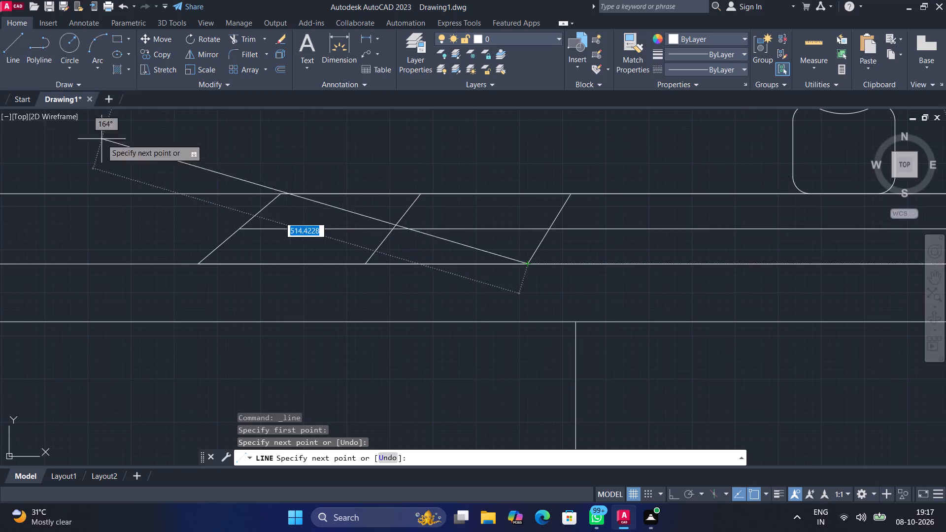
Draw three more slanted divider lines, about 85 to 95 long, across the hob parallelogram: before, beneath and beyond the lidded utensil.
left_click(5, 46)
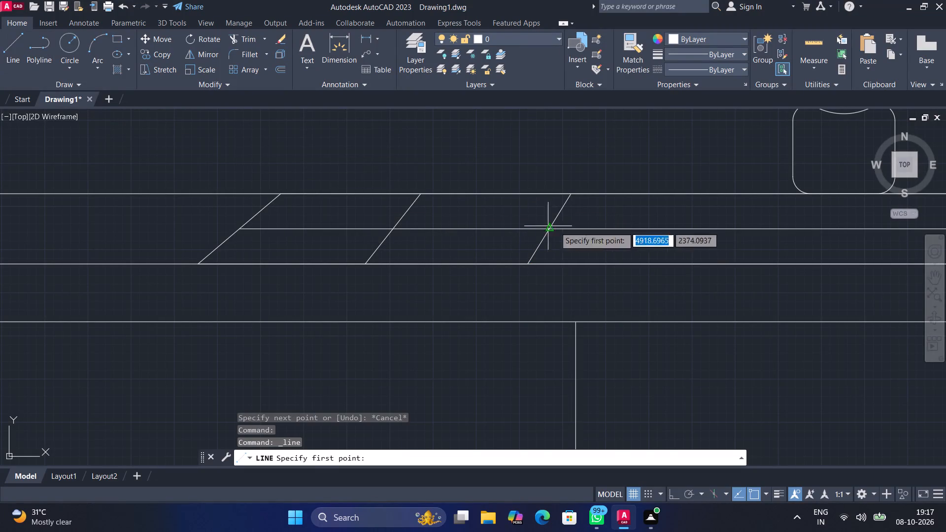
middle_click_drag(702, 245, 322, 237)
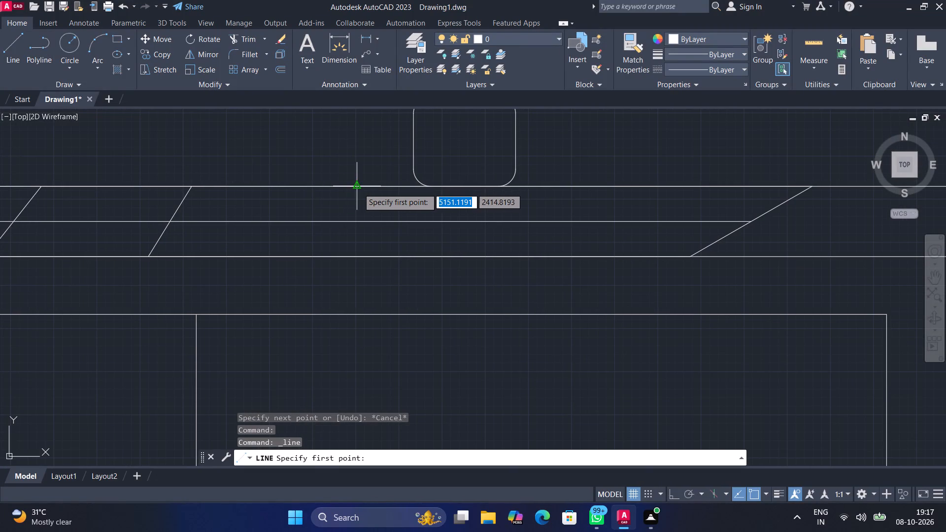
left_click(358, 188)
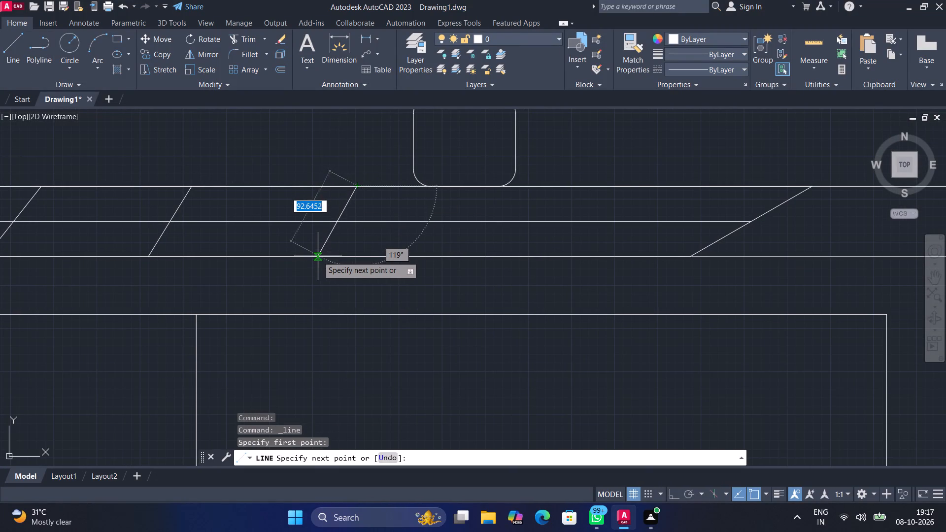
left_click(318, 256)
double_click(5, 37)
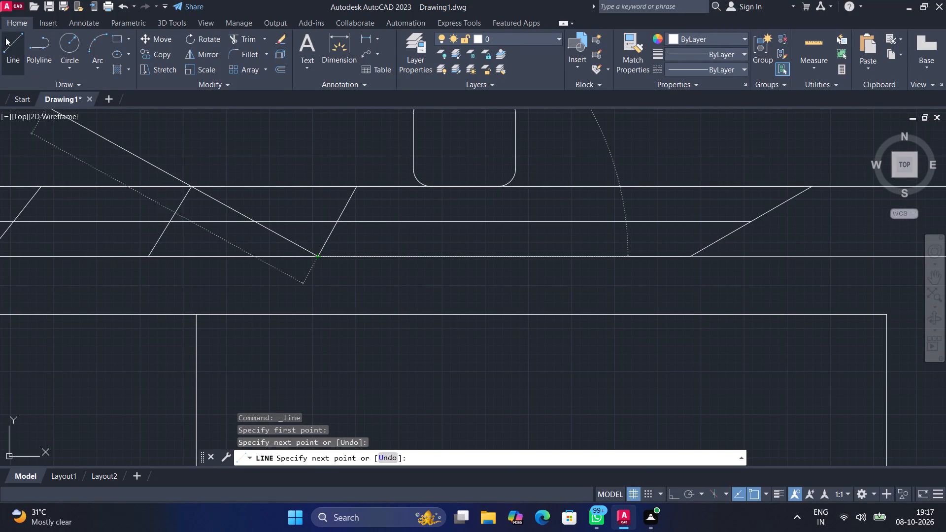
left_click(490, 186)
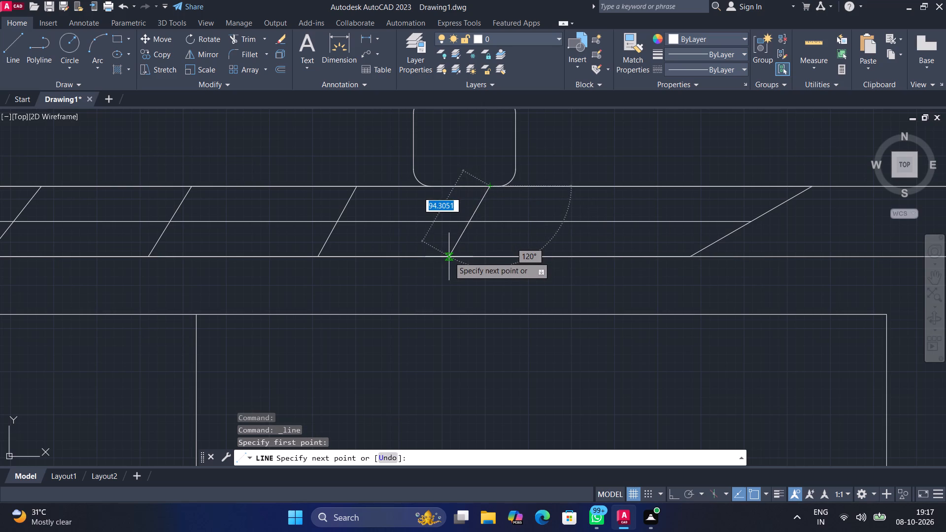
left_click(449, 257)
left_click(8, 38)
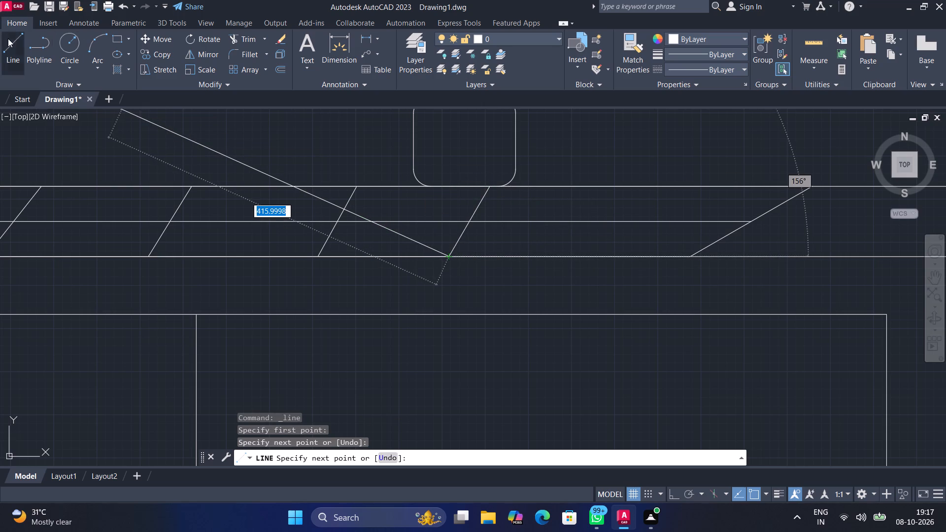
left_click(623, 188)
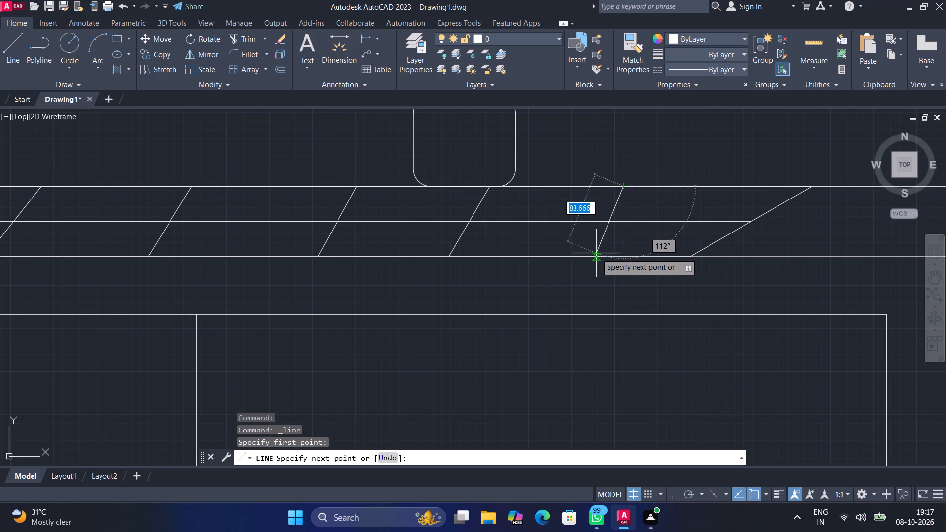
left_click(594, 257)
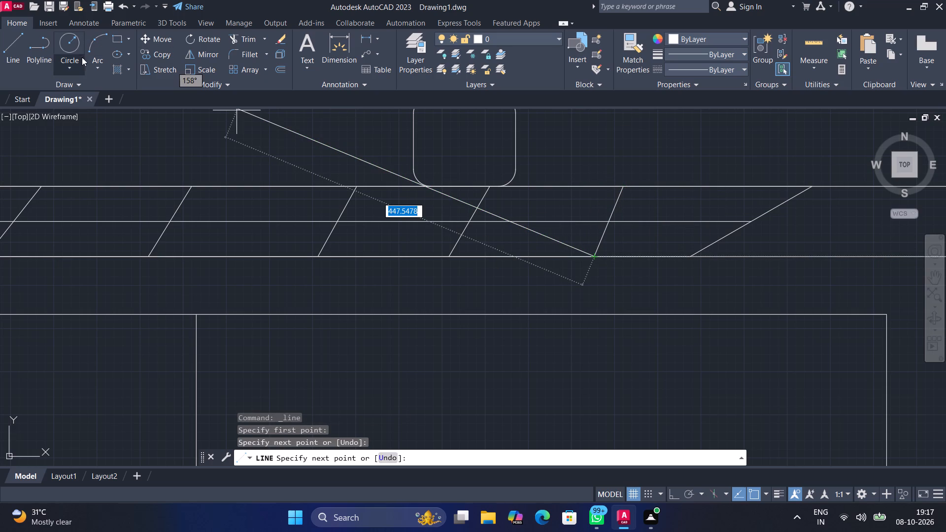
left_click(13, 42)
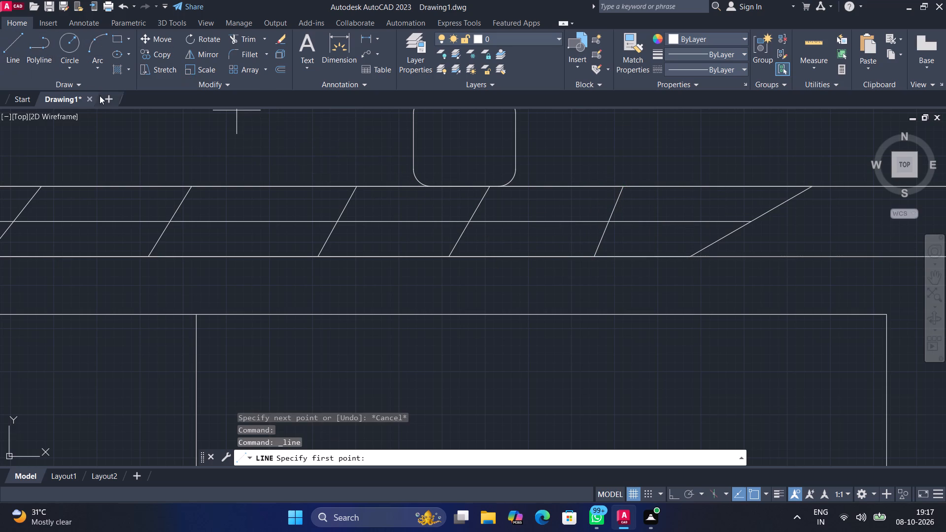
Hatch the leftmost upper cabinet with the ANSI31 pattern at scale 36.
scroll(114, 128, "down", 1)
scroll(220, 251, "down", 2)
middle_click_drag(236, 288, 840, 461)
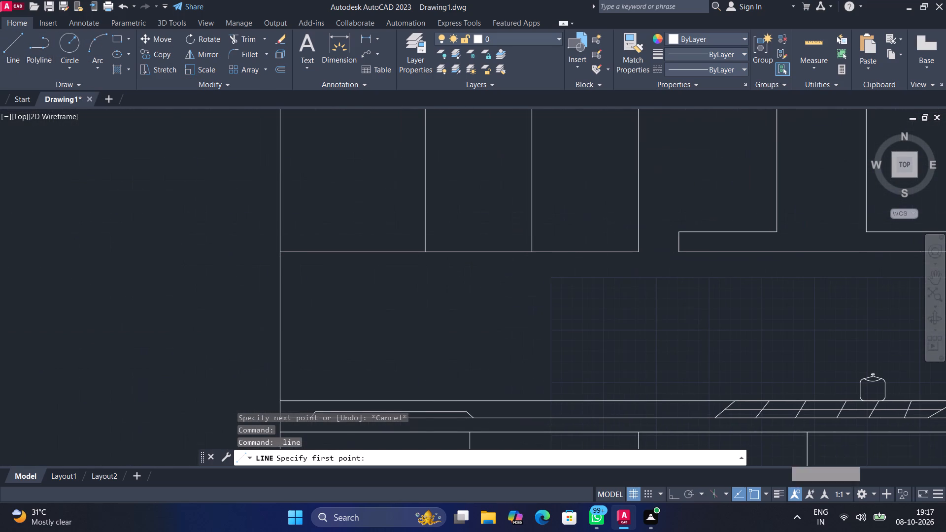
scroll(739, 387, "down", 1)
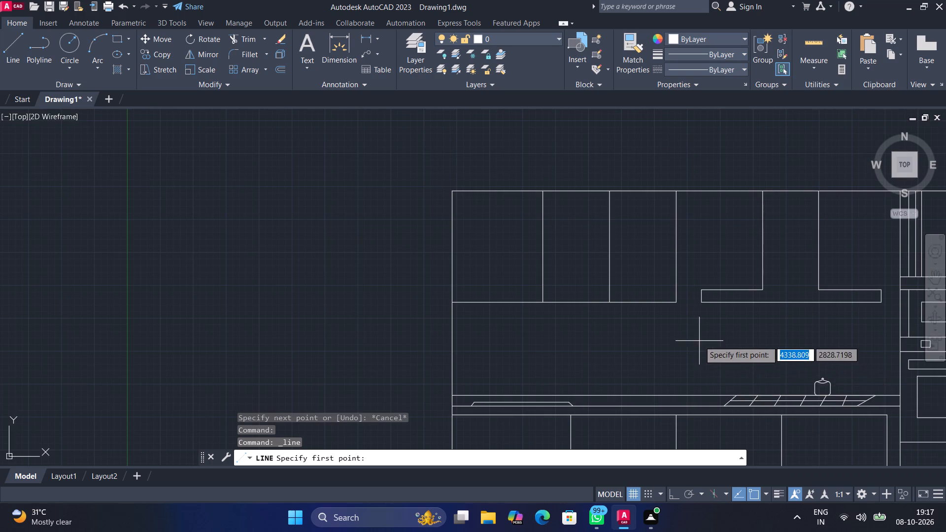
scroll(699, 341, "down", 1)
middle_click_drag(700, 359, 516, 233)
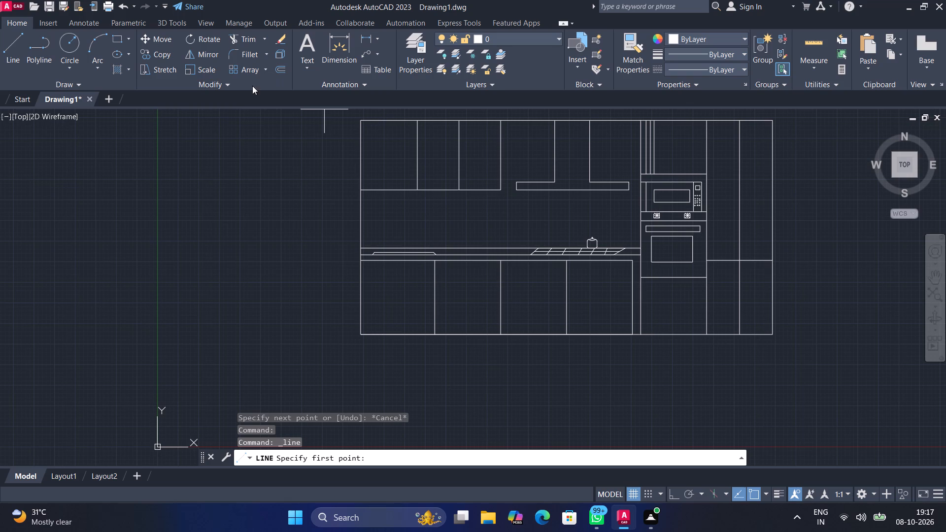
left_click(116, 72)
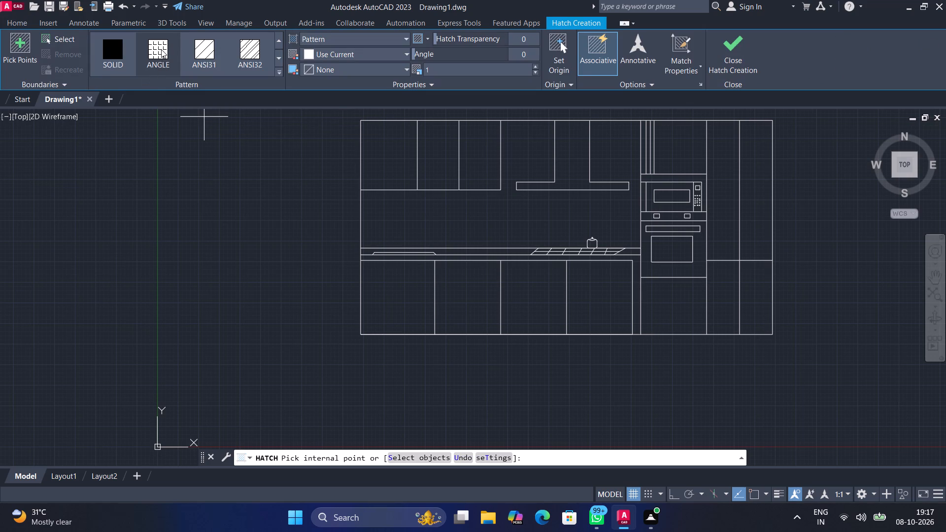
left_click_drag(211, 57, 224, 59)
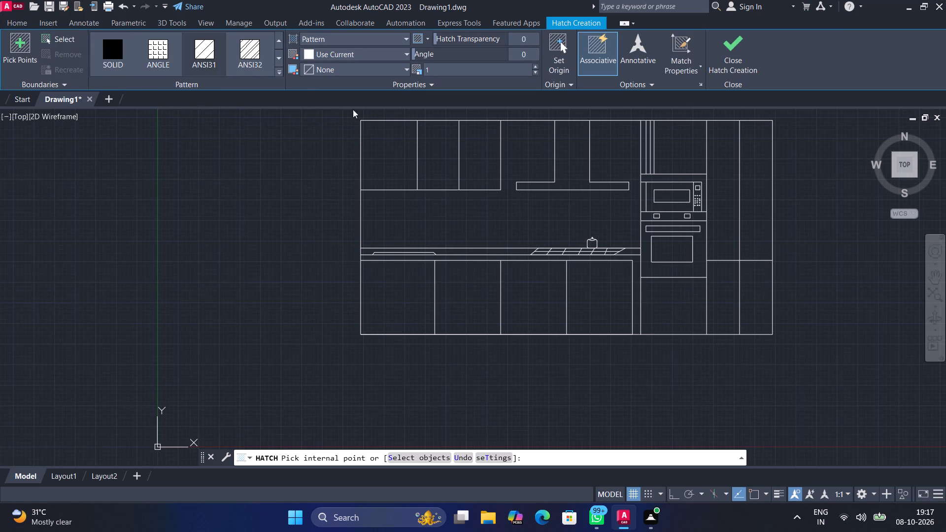
left_click(391, 159)
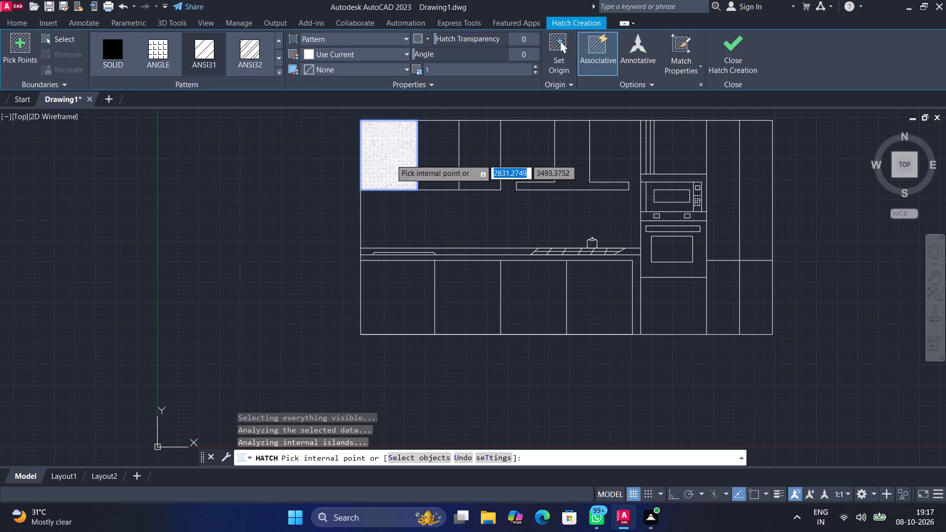
triple_click(535, 67)
triple_click(535, 67)
double_click(535, 67)
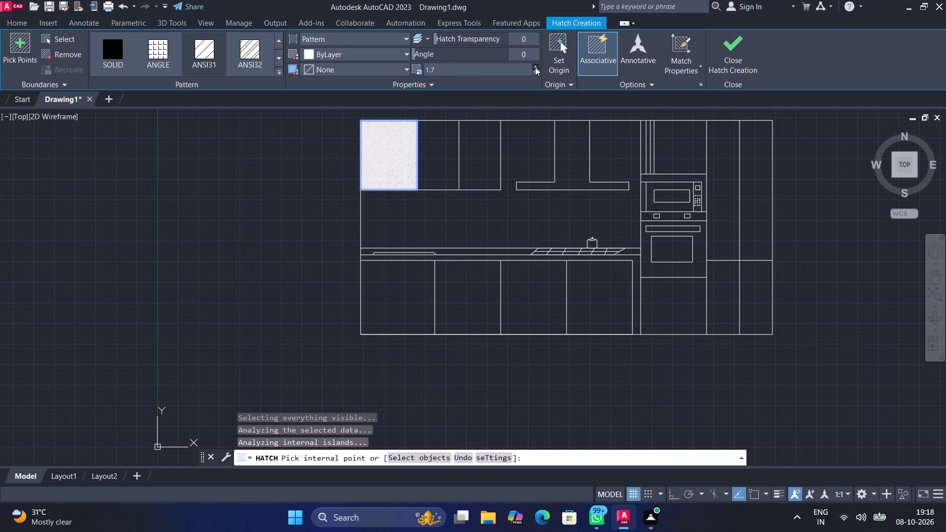
left_click(535, 67)
double_click(537, 72)
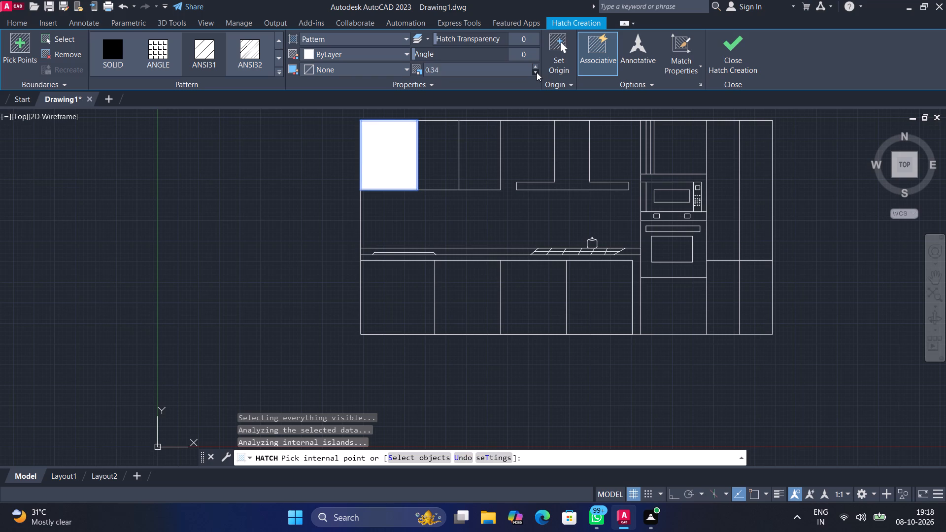
left_click(535, 65)
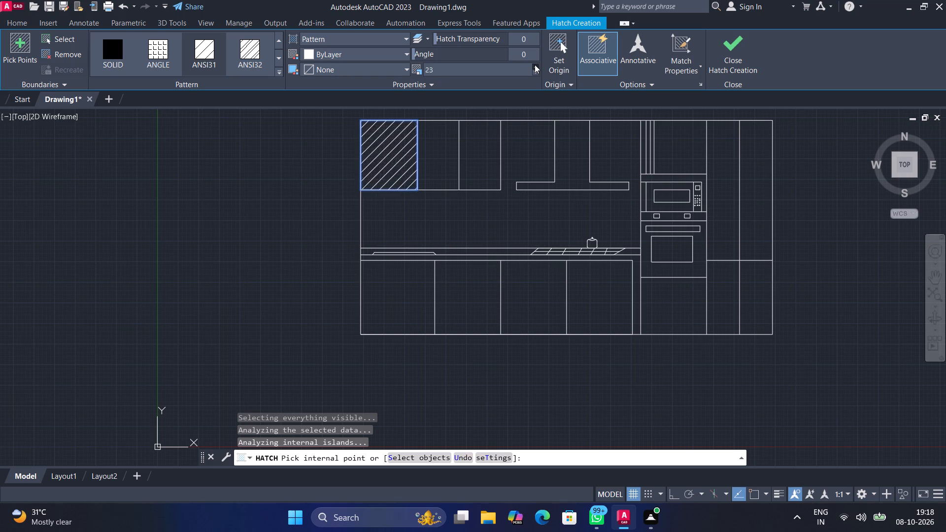
left_click(535, 65)
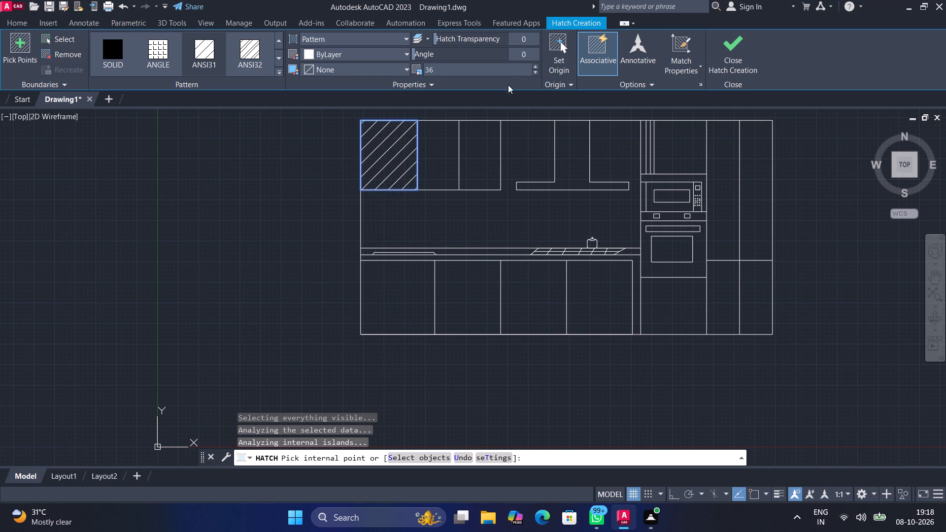
left_click(296, 138)
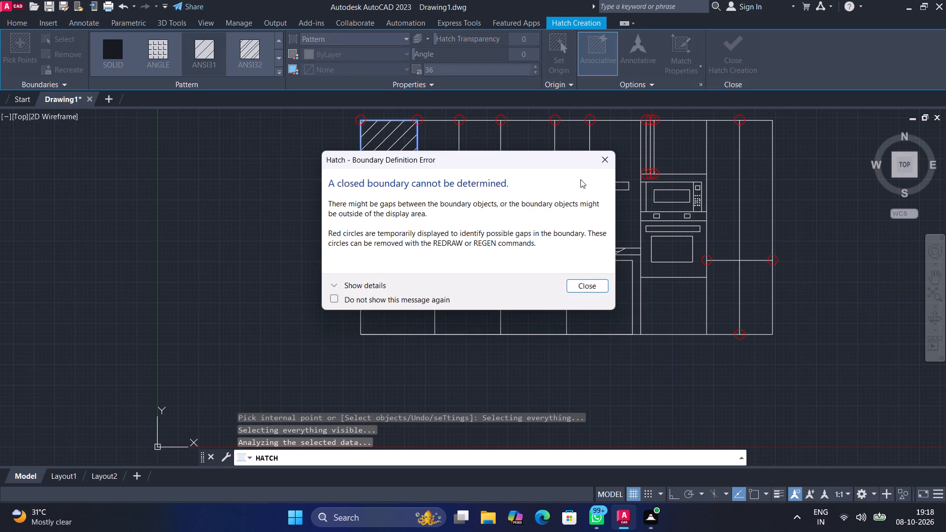
left_click(608, 164)
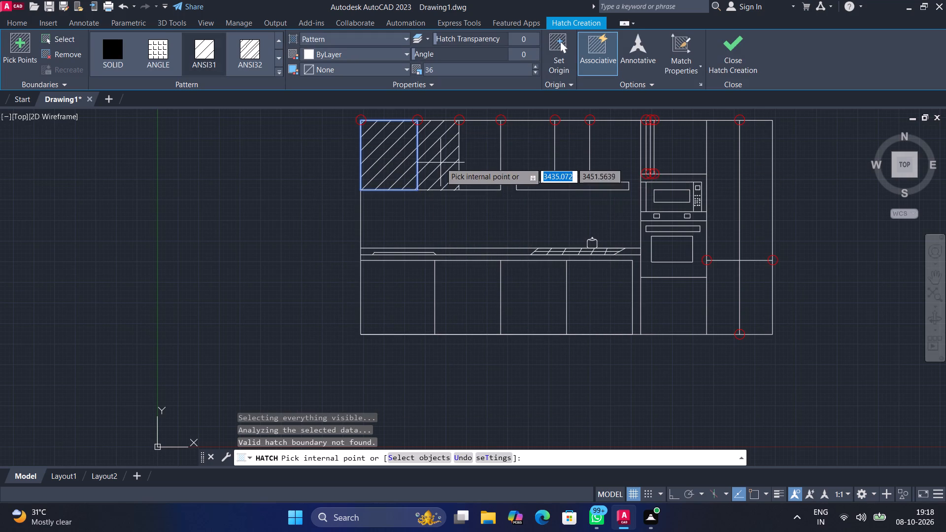
Apply the same hatch to the other two upper cabinets and the four base cabinets below the countertop.
left_click(440, 162)
left_click(485, 155)
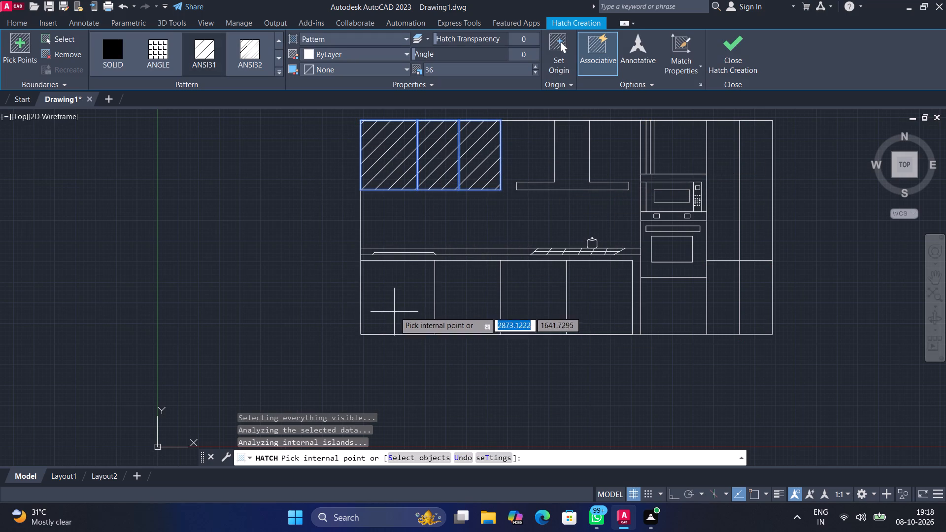
left_click_drag(396, 308, 402, 309)
left_click_drag(449, 310, 453, 309)
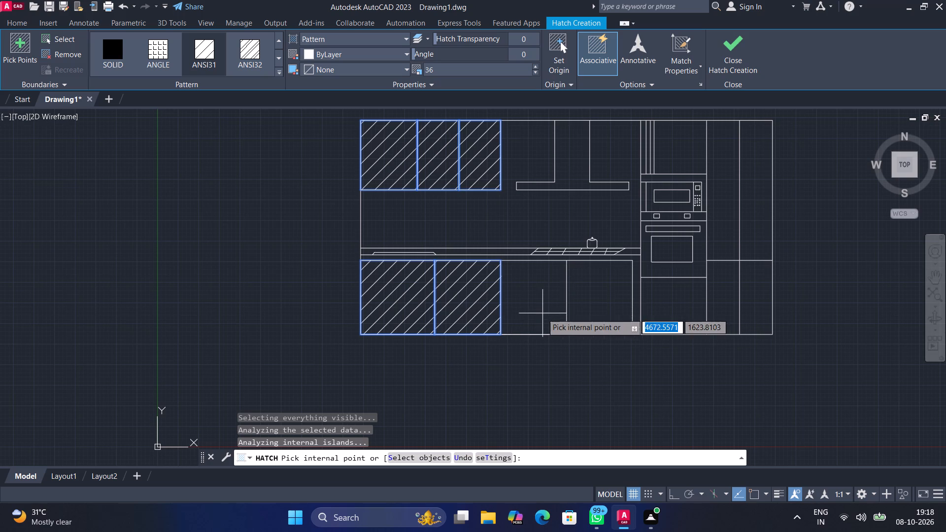
left_click_drag(541, 313, 558, 310)
left_click(596, 303)
Hatch the compartments below the oven and above the microwave, plus the four compartments of the tall bays beside them.
left_click(685, 322)
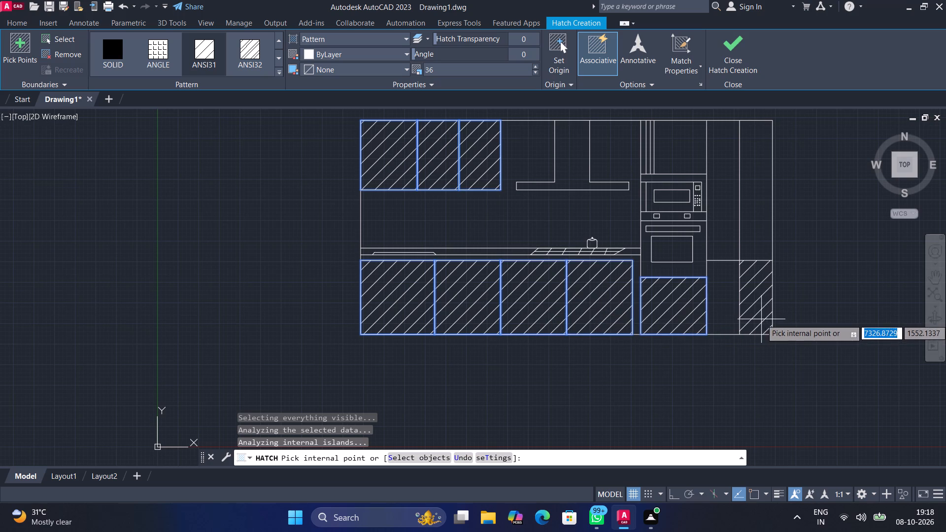
left_click(761, 318)
left_click(719, 310)
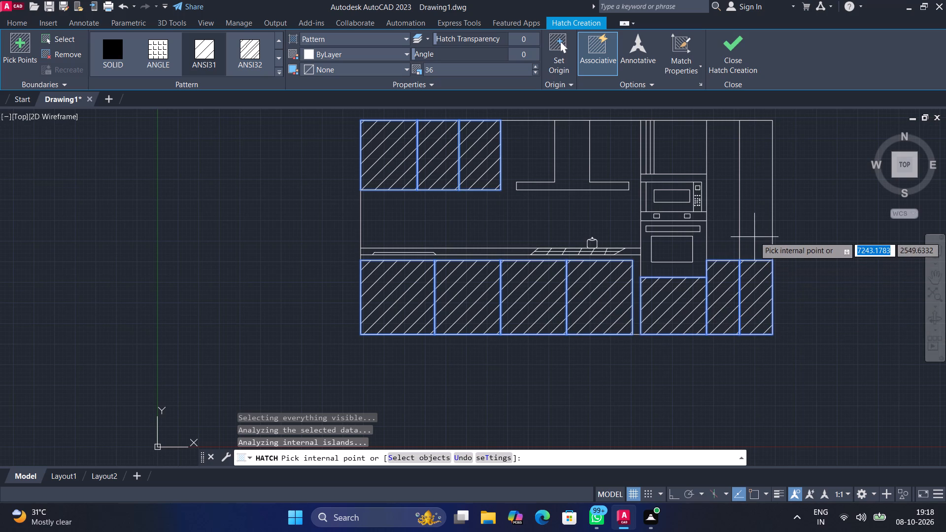
left_click(754, 236)
left_click(714, 238)
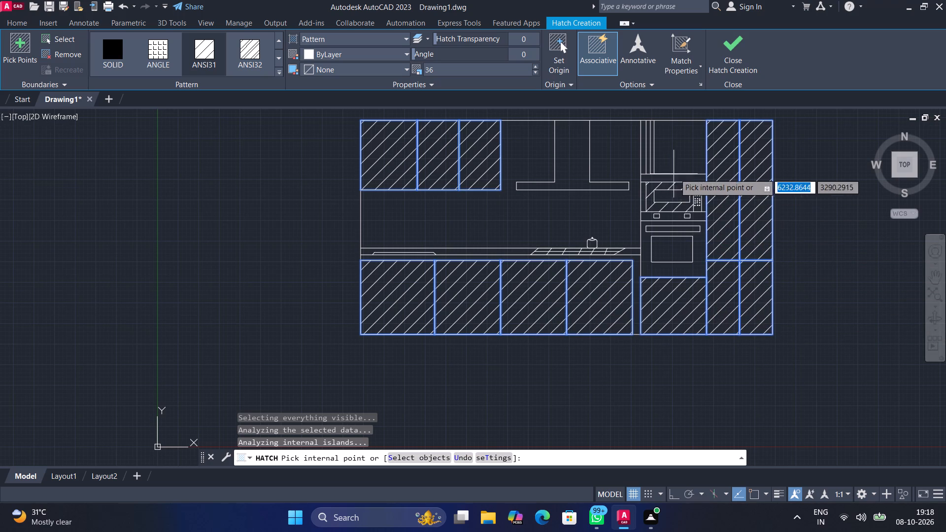
left_click(677, 160)
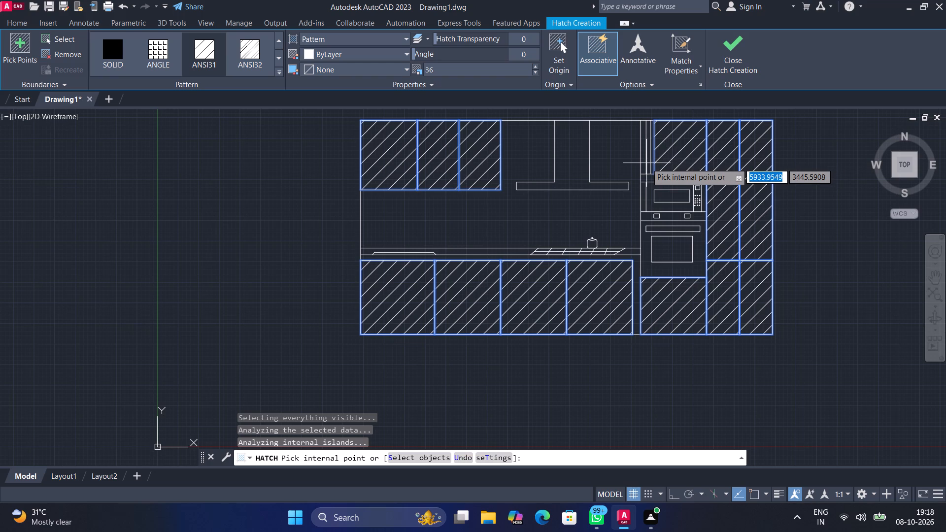
left_click(646, 163)
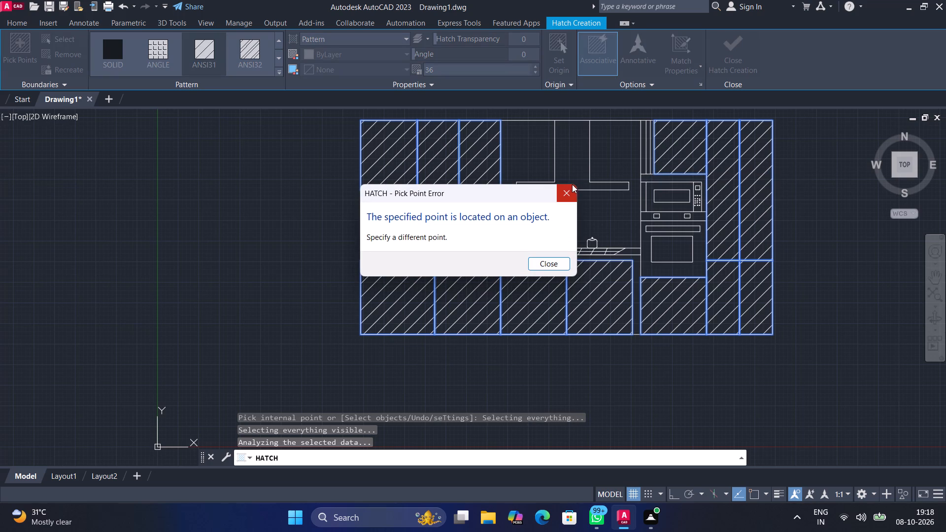
left_click(573, 184)
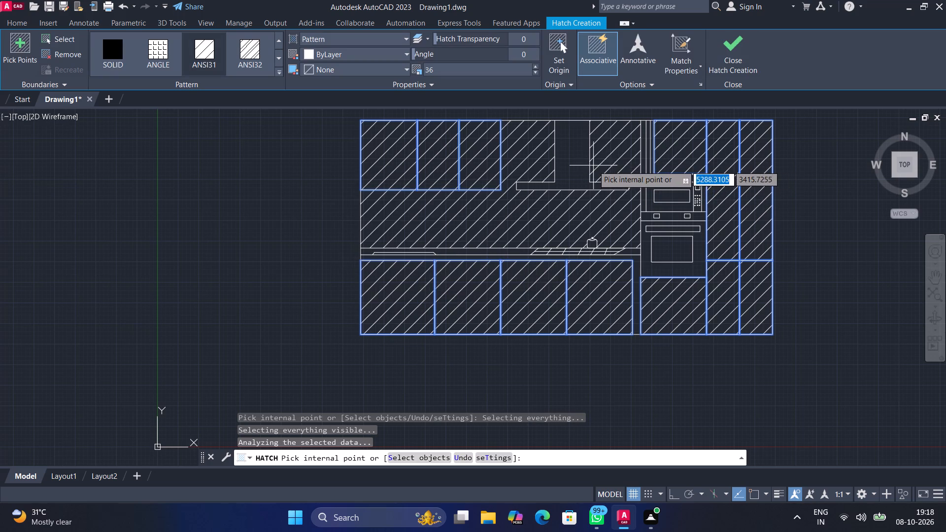
Hatch the chimney hood between the upper cabinets and the oven bay, and finish the hatch.
left_click(584, 166)
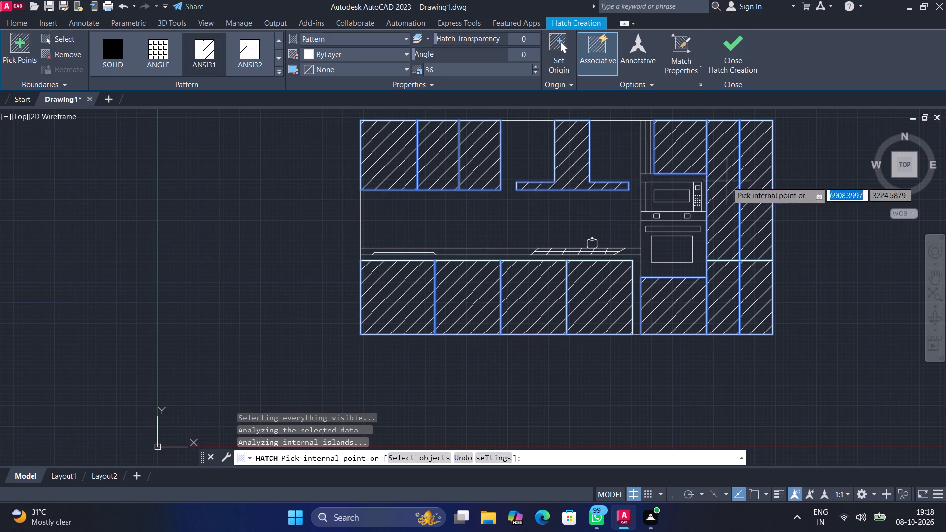
key("Escape")
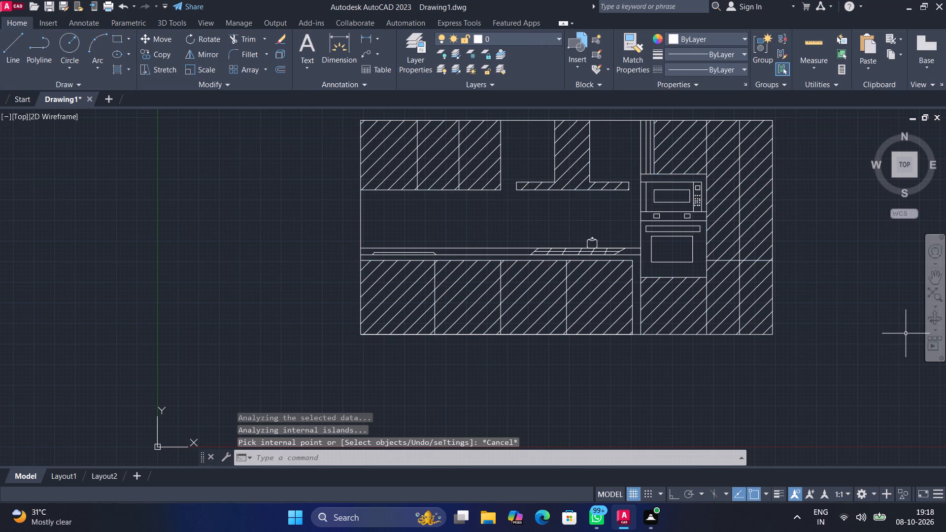
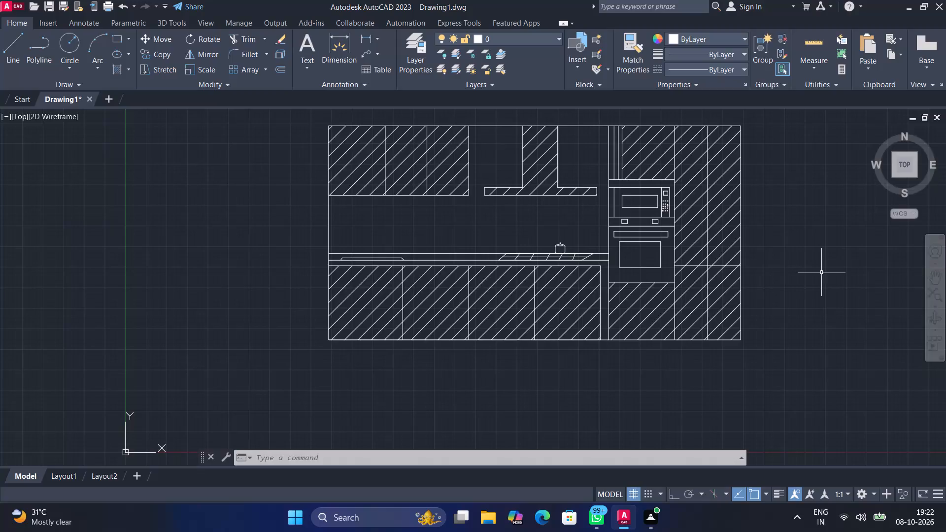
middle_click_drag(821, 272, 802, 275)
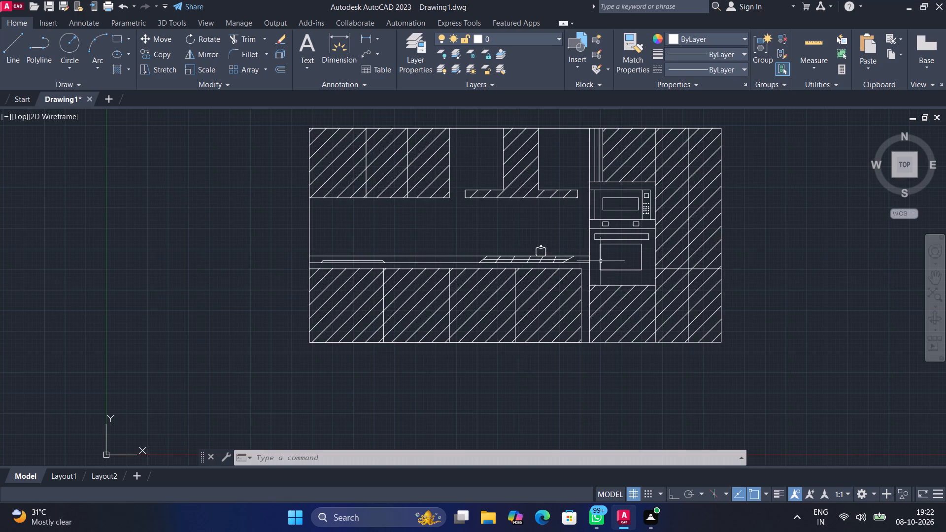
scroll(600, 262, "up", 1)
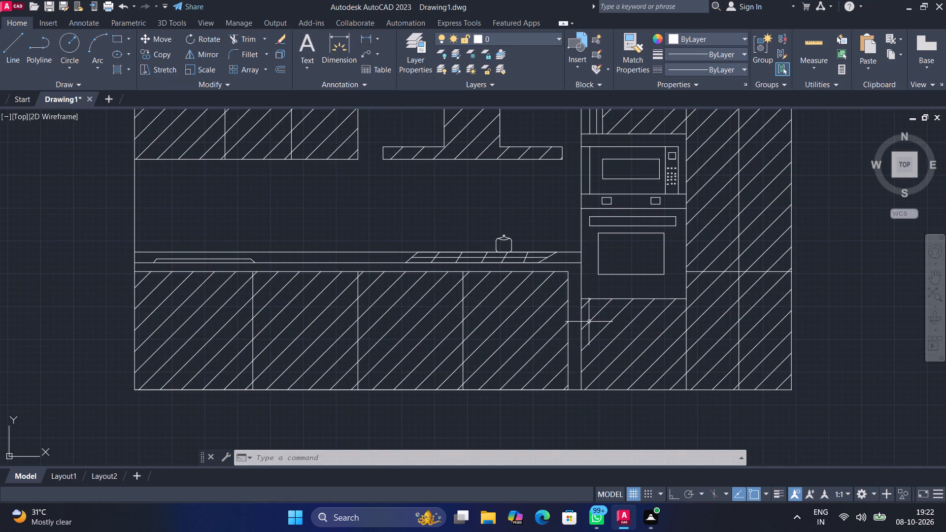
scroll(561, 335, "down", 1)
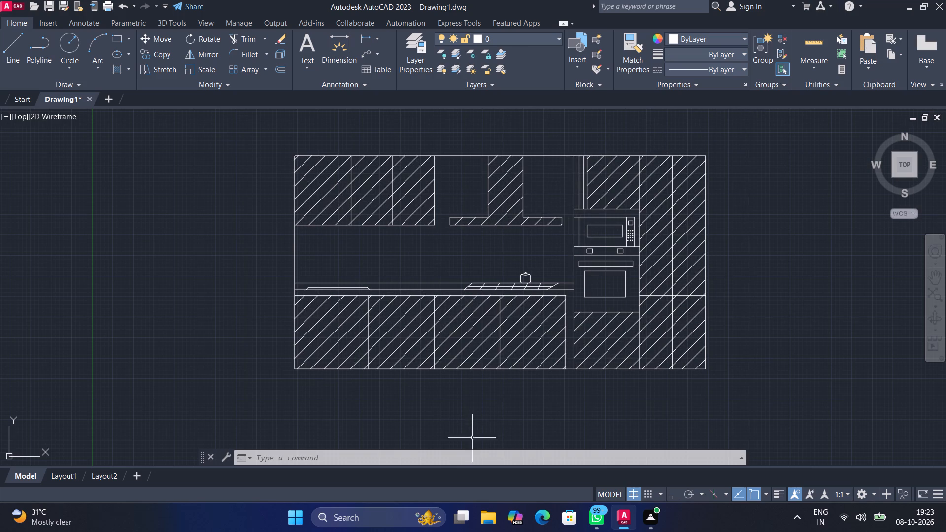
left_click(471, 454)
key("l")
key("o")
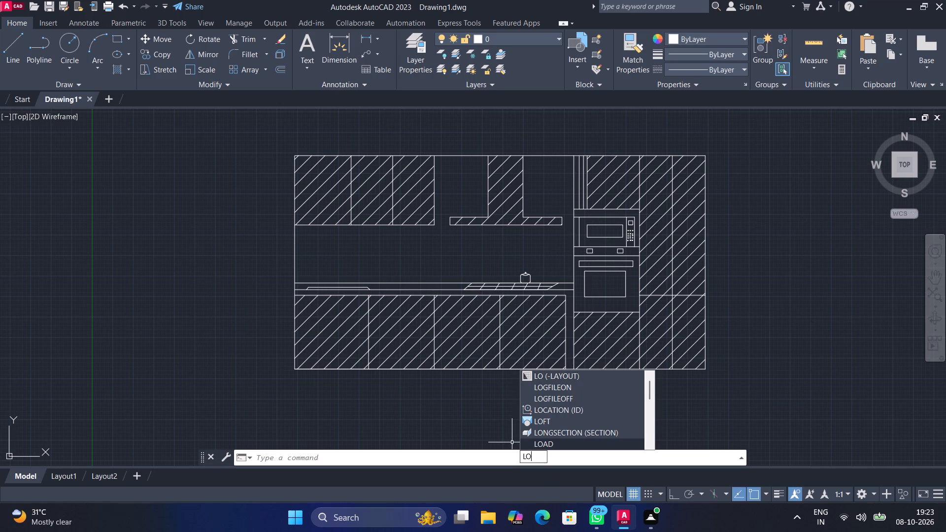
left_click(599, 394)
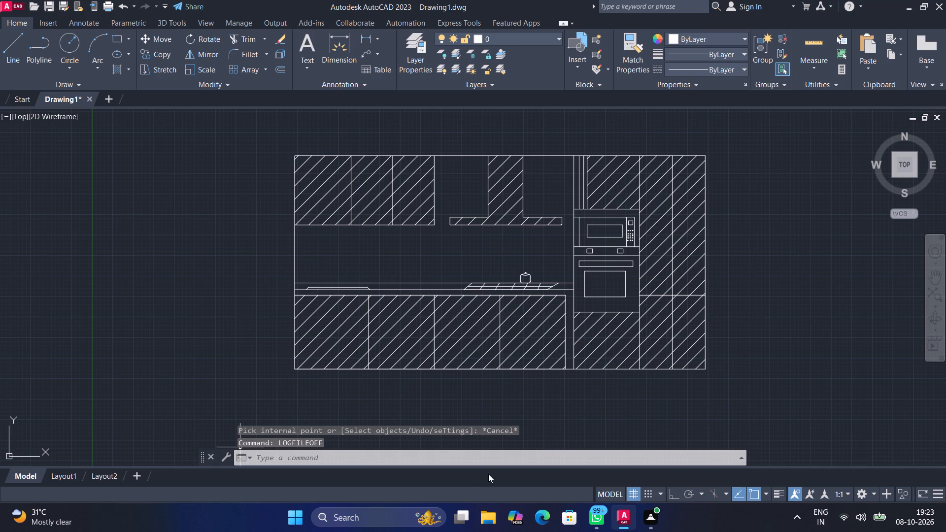
Save the hatched kitchen elevation drawing.
key("ctrl+s")
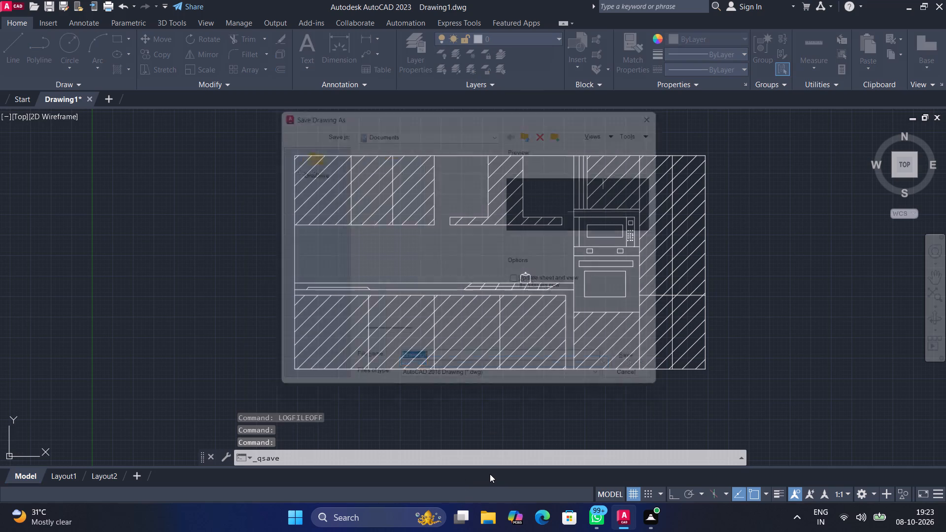
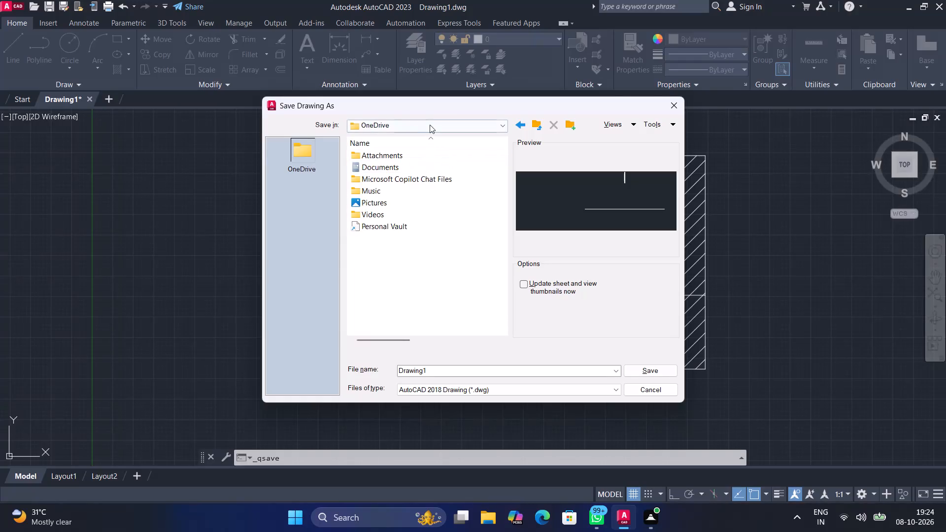
Save the drawing in the Downloads folder under the name Straight Modular Kitchen Elevation Plan.
left_click(430, 124)
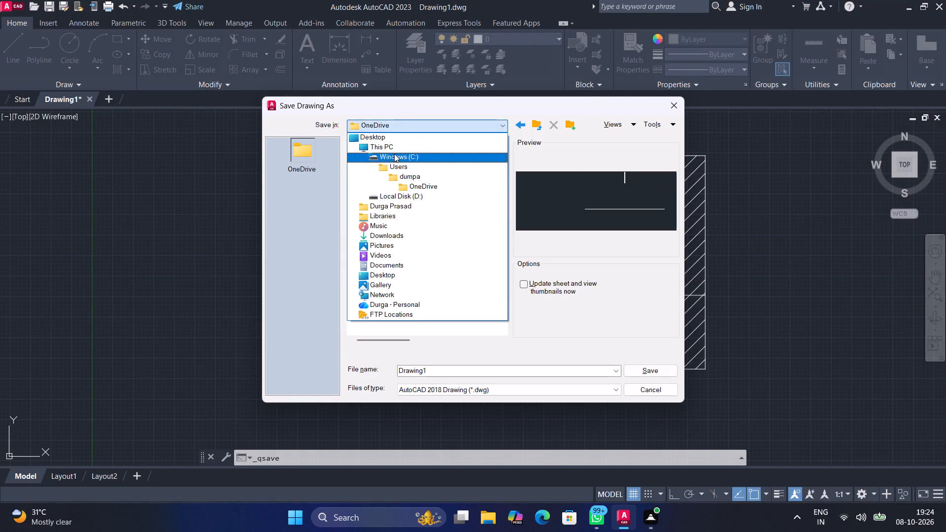
left_click(386, 233)
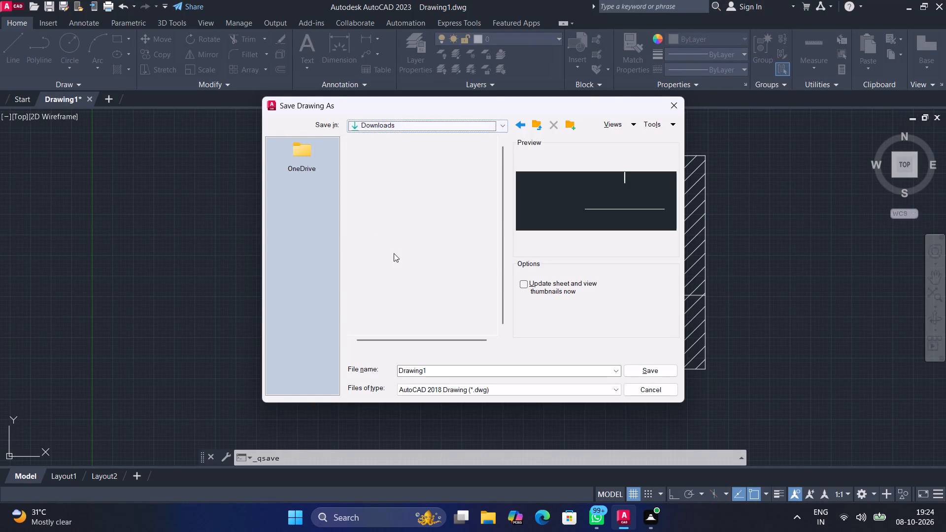
left_click(458, 373)
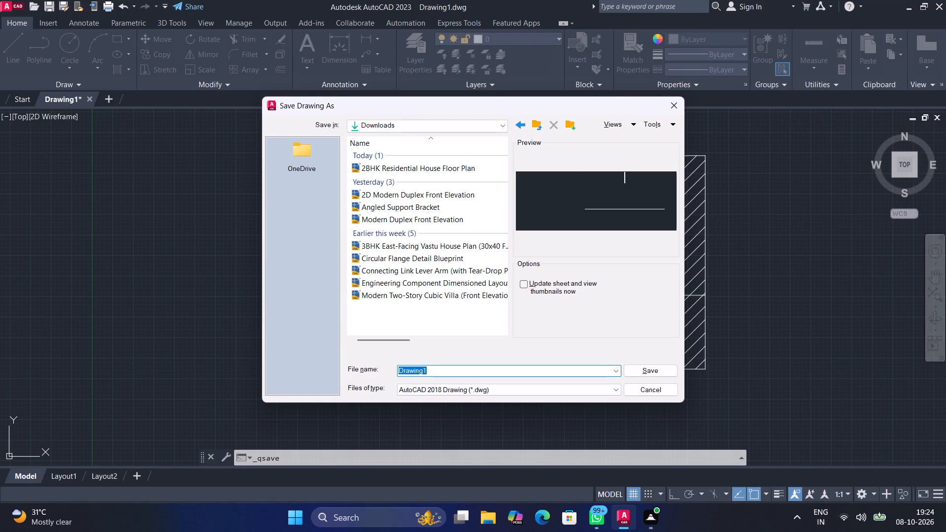
key("BackSpace")
key("ctrl+v")
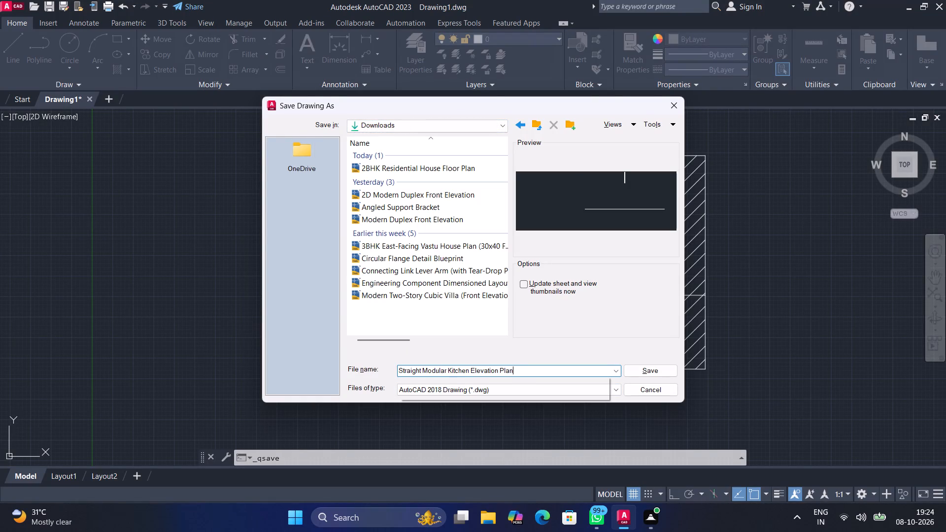
left_click(578, 340)
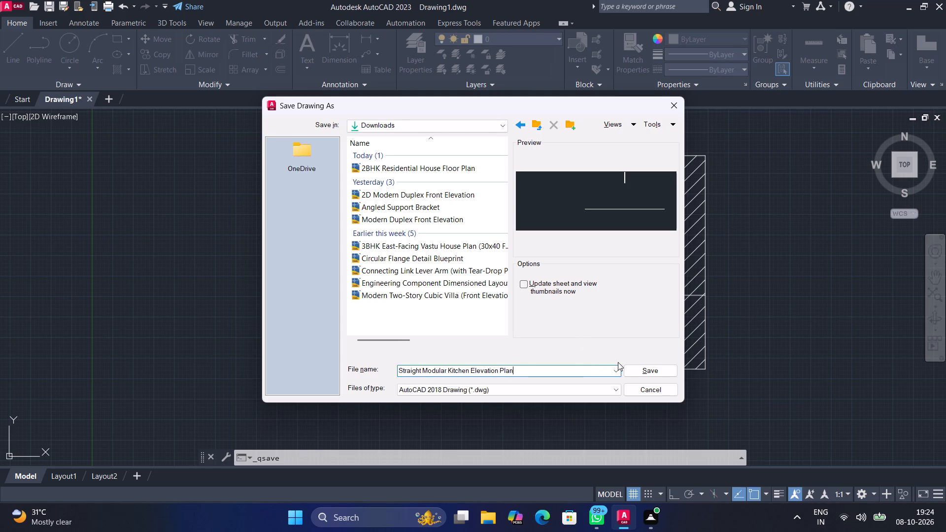
left_click(637, 370)
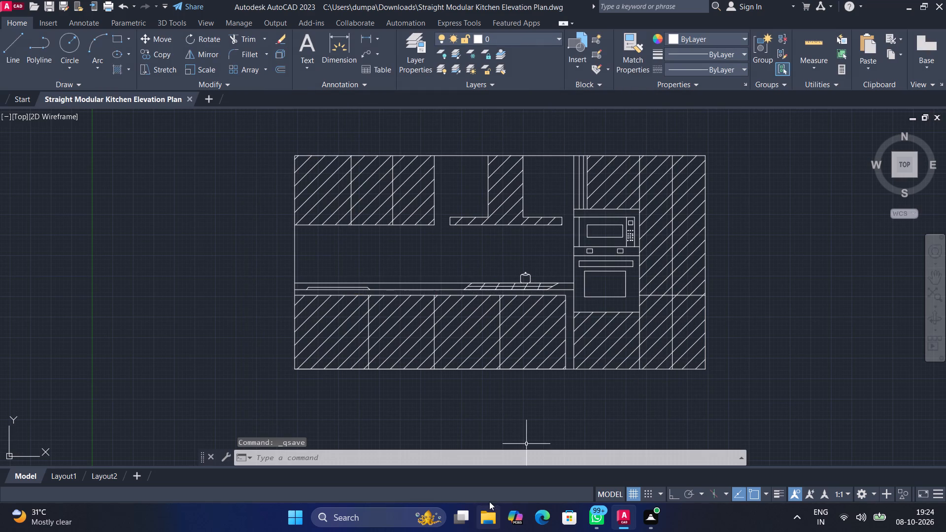